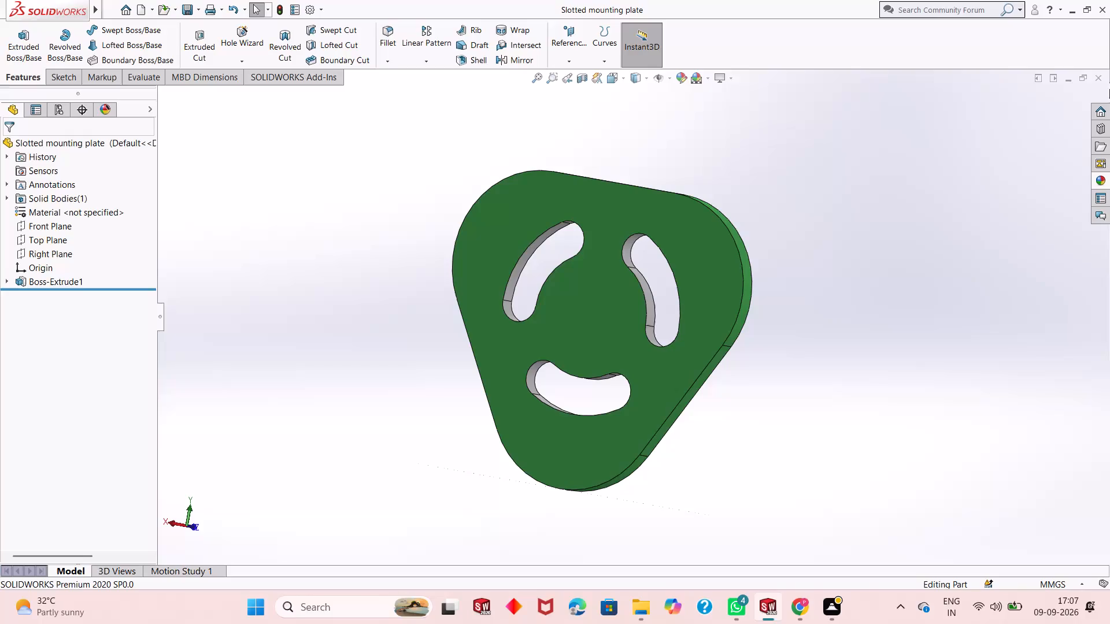
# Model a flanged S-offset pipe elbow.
# Close the slotted mounting plate document and create a new part.
pyautogui.click(1098, 79)
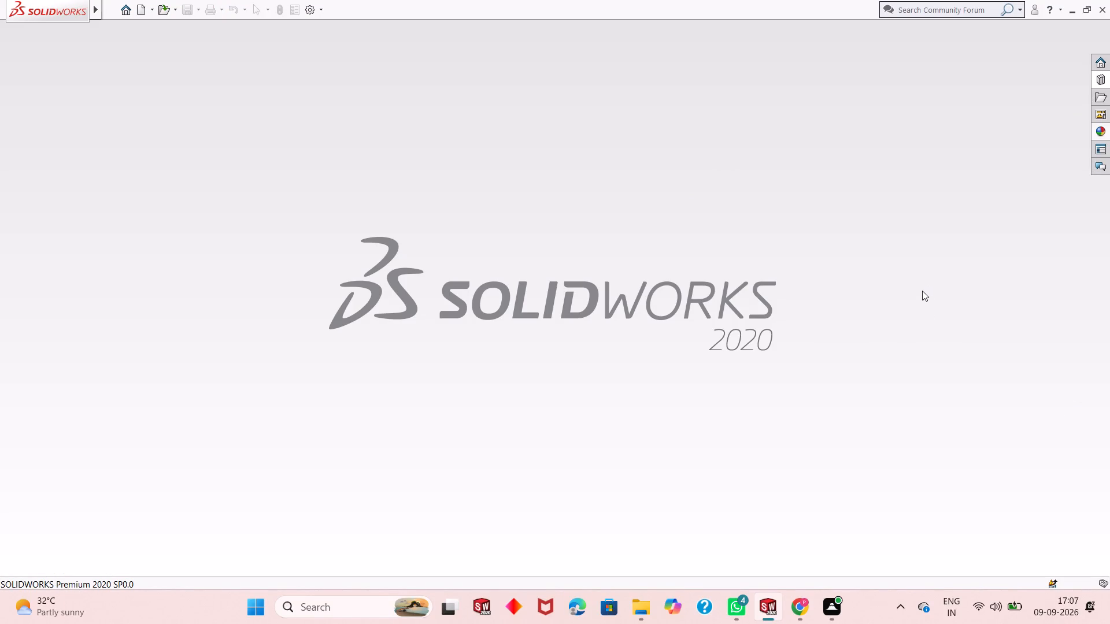
pyautogui.click(139, 12)
pyautogui.doubleClick(271, 280)
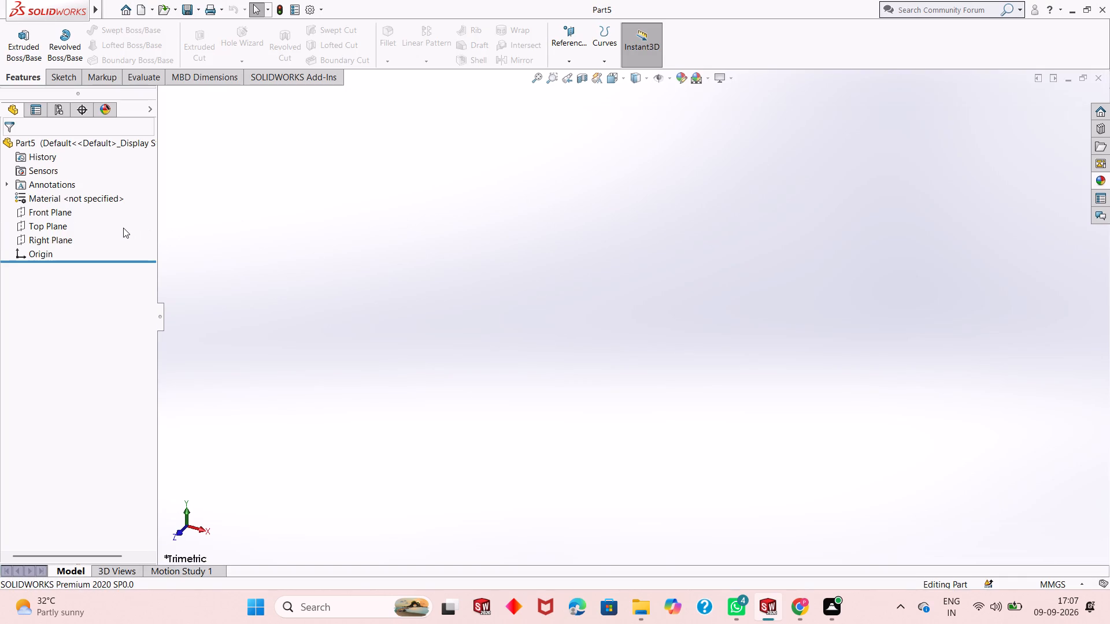
# Start a new sketch on the Front Plane.
pyautogui.click(67, 214)
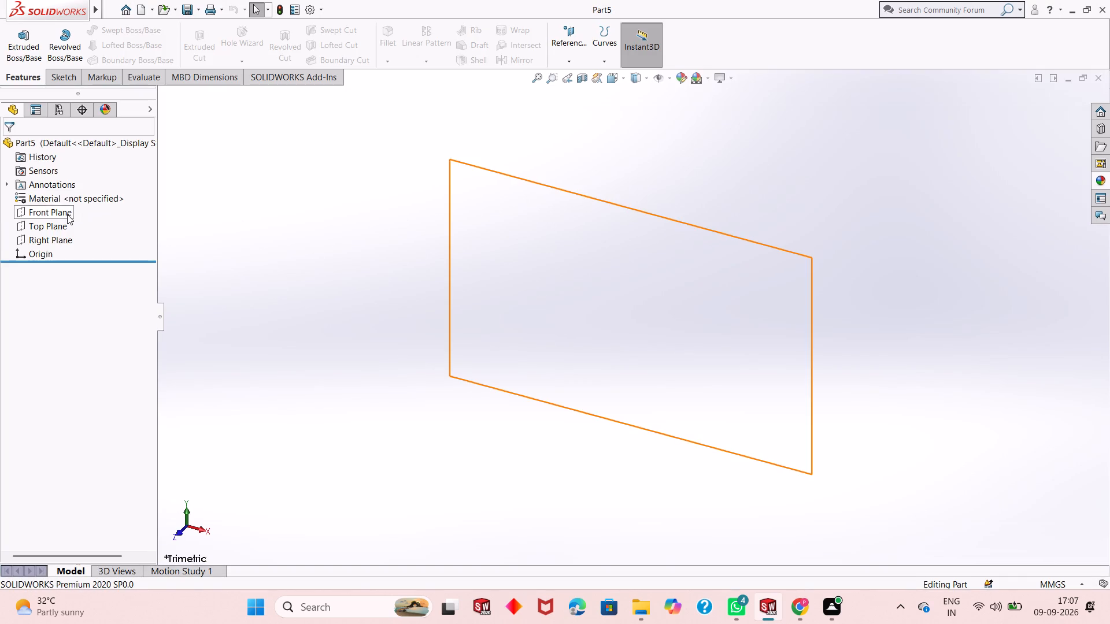
pyautogui.click(80, 201)
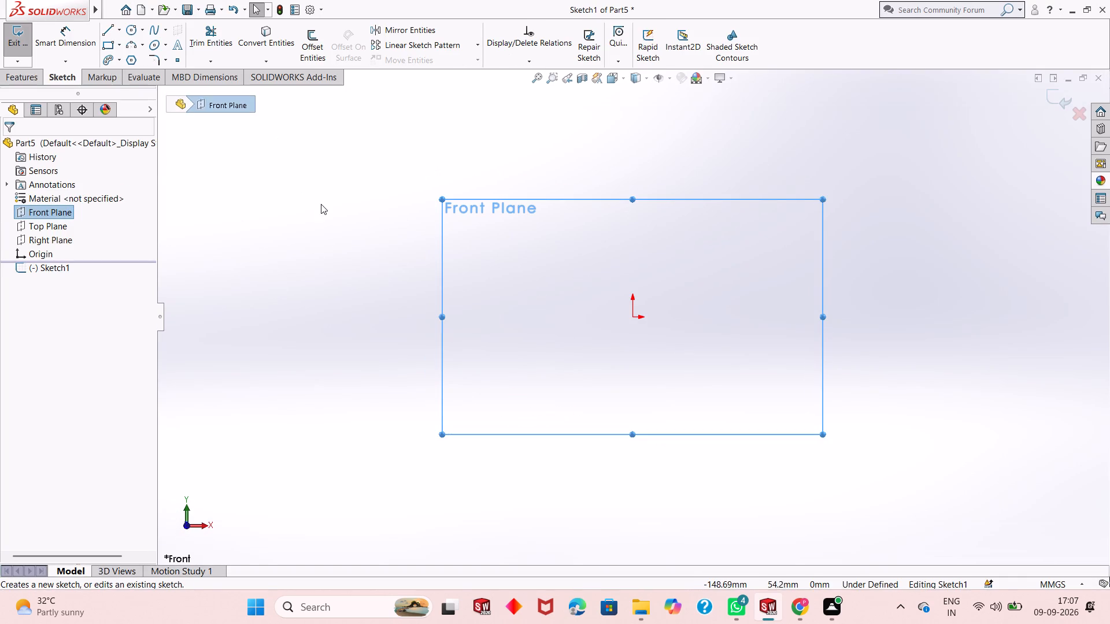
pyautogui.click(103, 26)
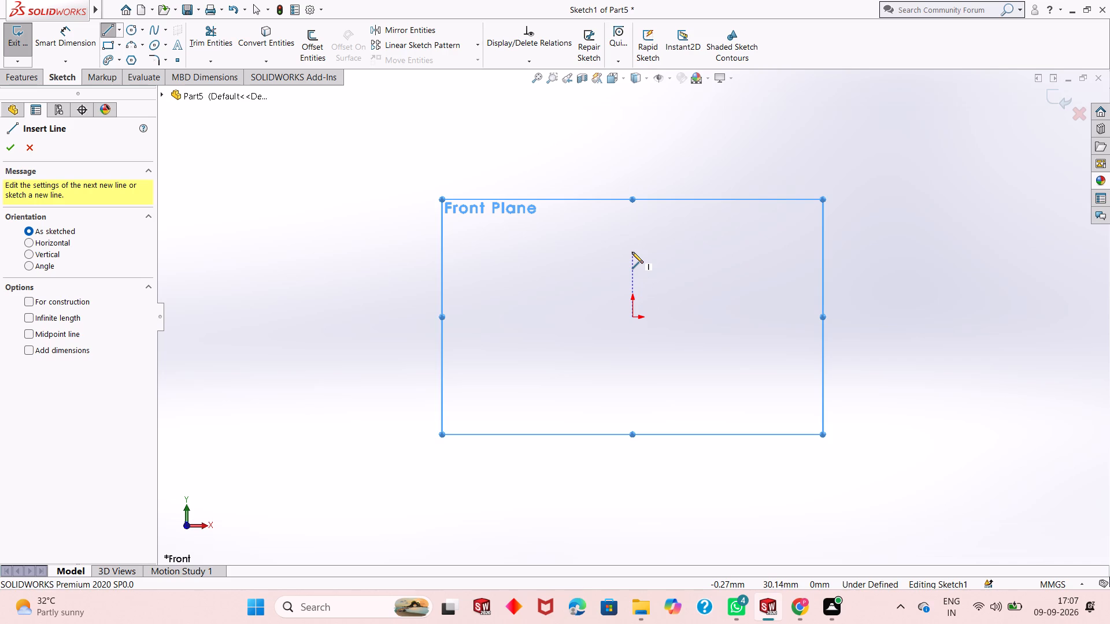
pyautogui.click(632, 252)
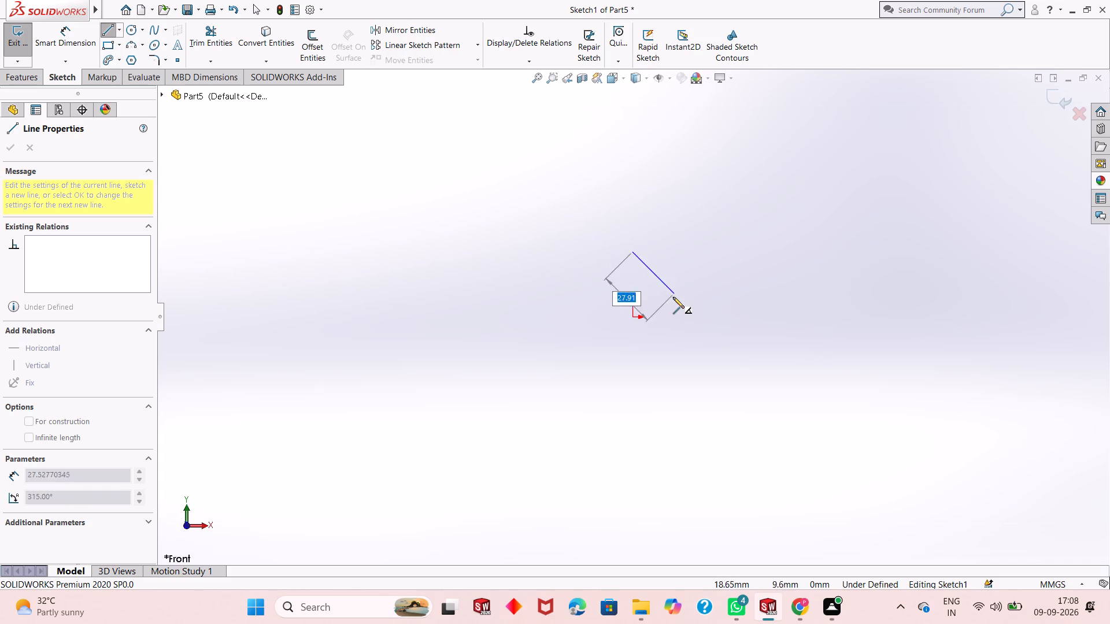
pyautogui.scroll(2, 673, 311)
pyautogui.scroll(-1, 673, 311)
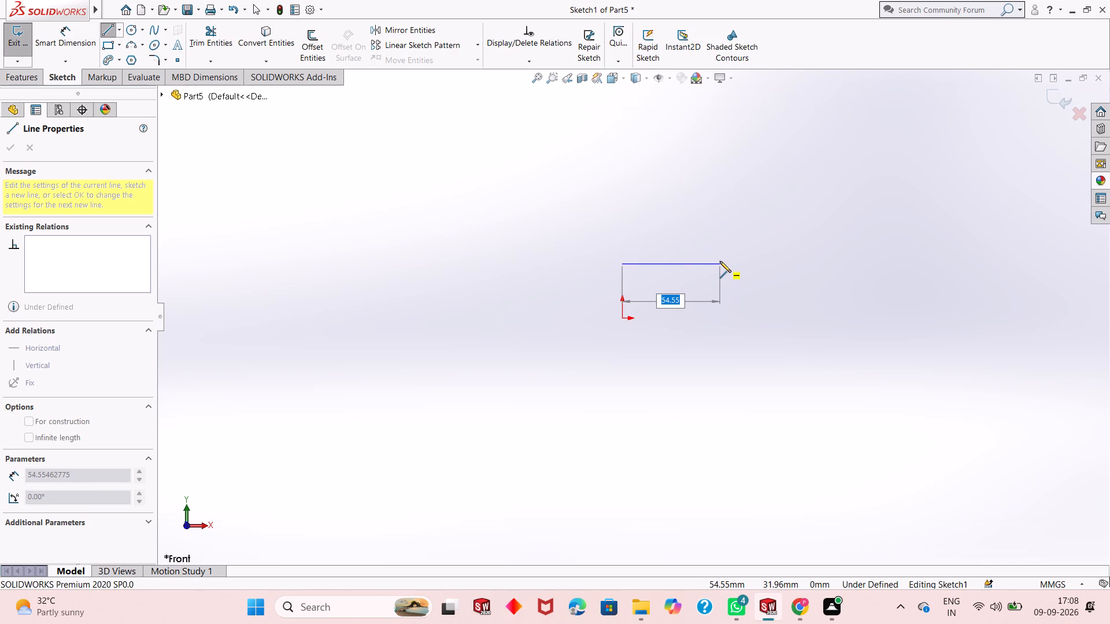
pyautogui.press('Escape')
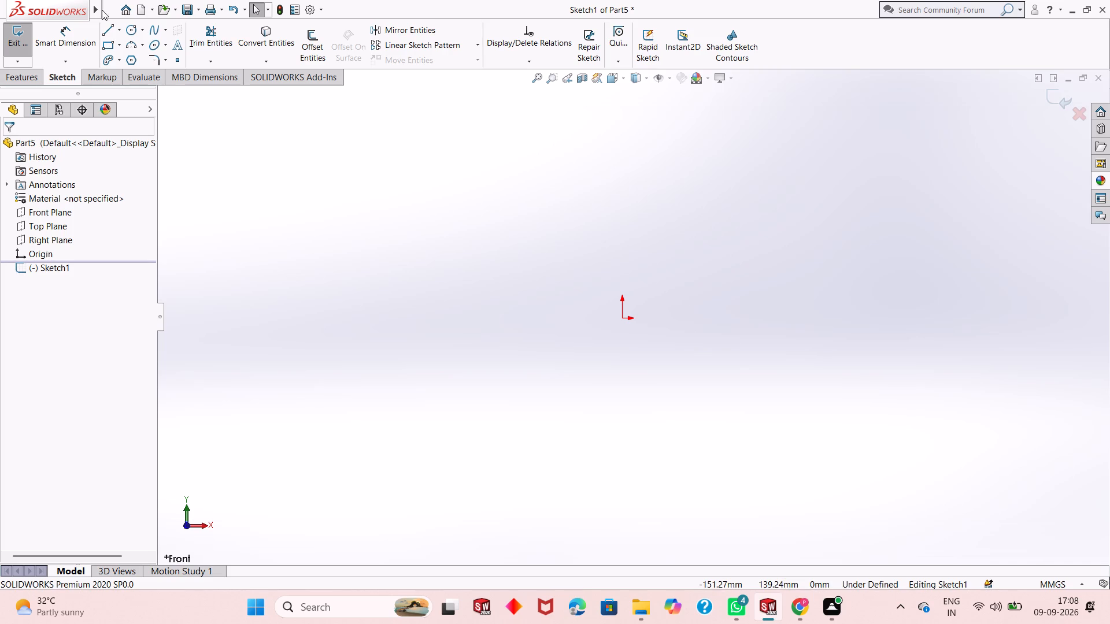
# Sketch a 25 mm horizontal line running in the negative X direction from a point about 28 mm directly above the origin.
pyautogui.click(104, 27)
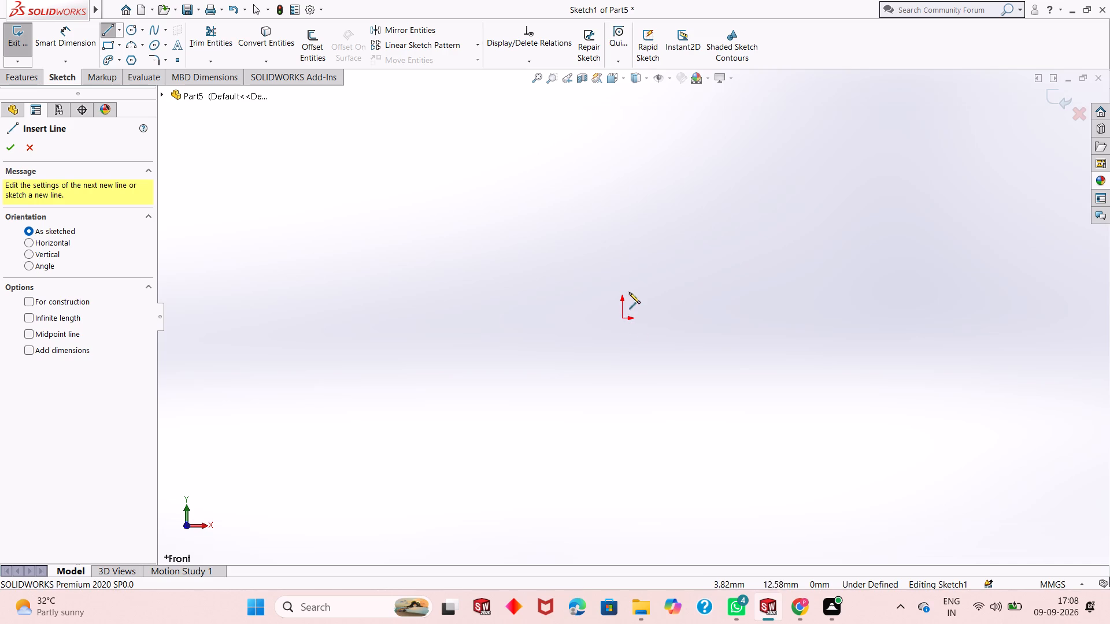
pyautogui.click(620, 269)
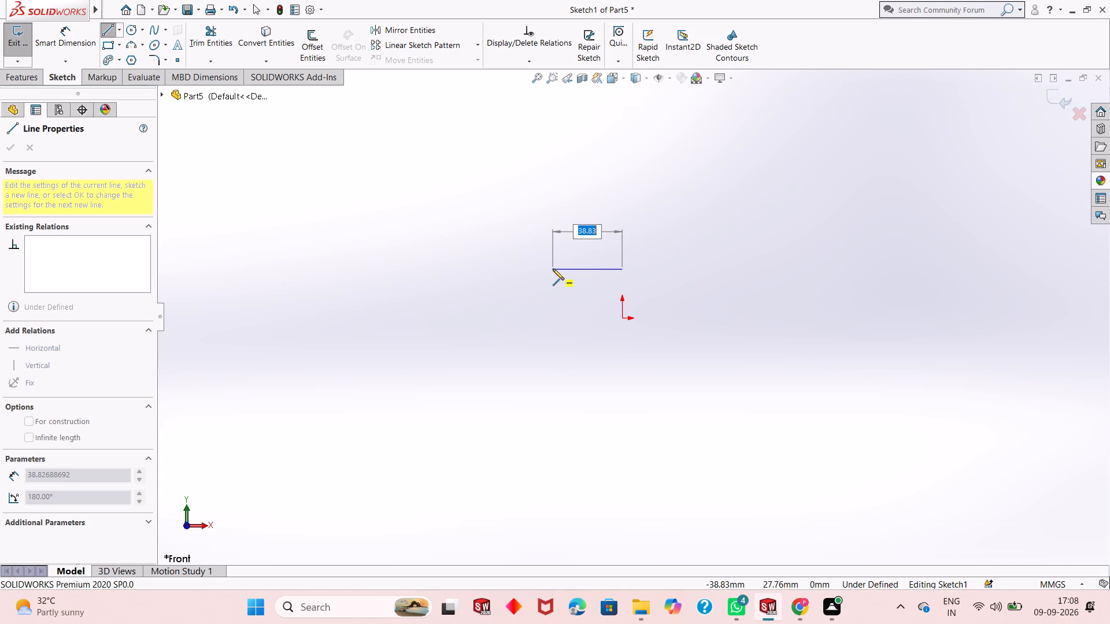
pyautogui.write('25')
pyautogui.press('Return')
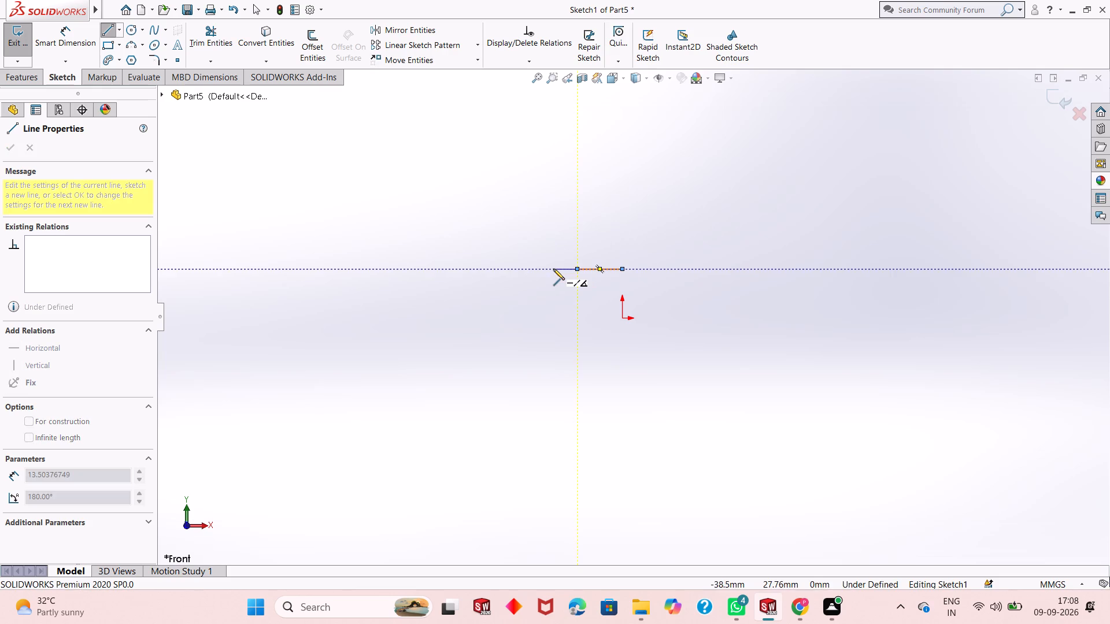
pyautogui.press('Escape')
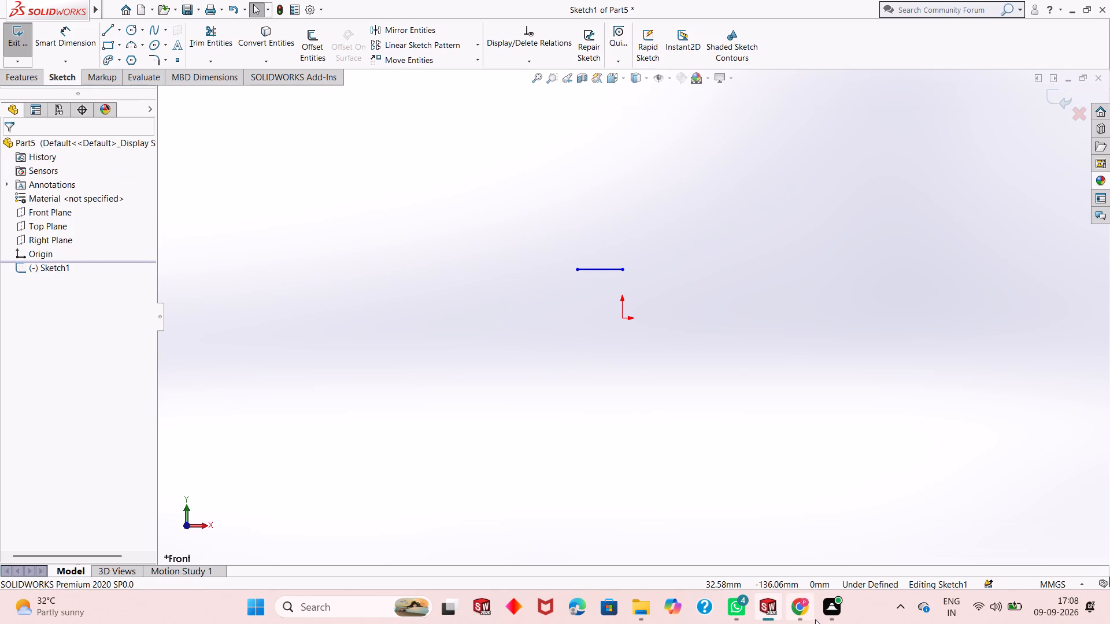
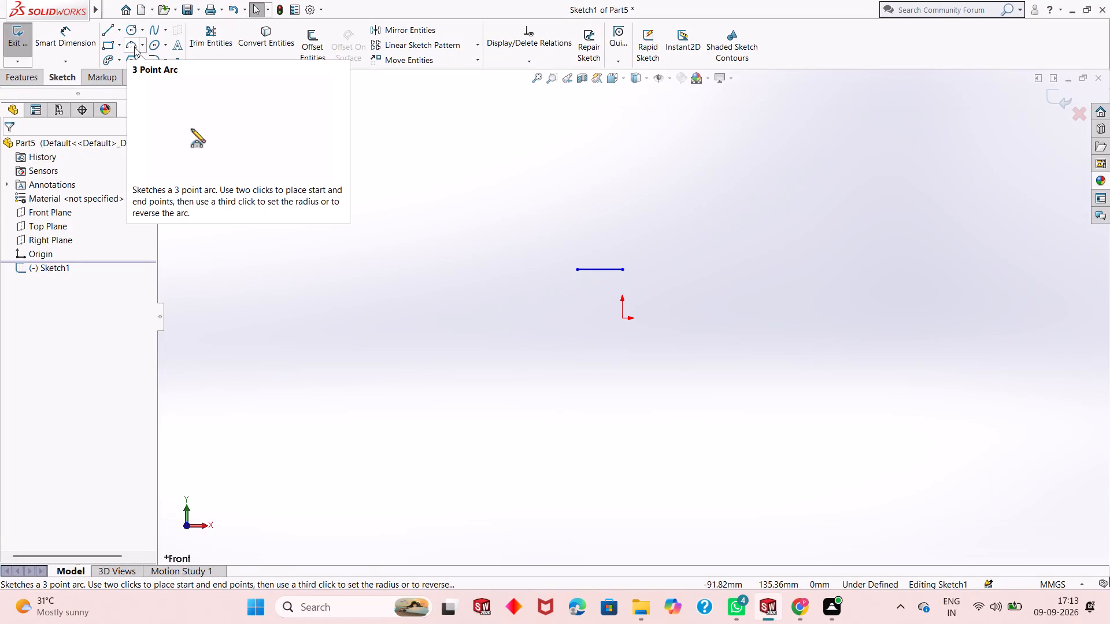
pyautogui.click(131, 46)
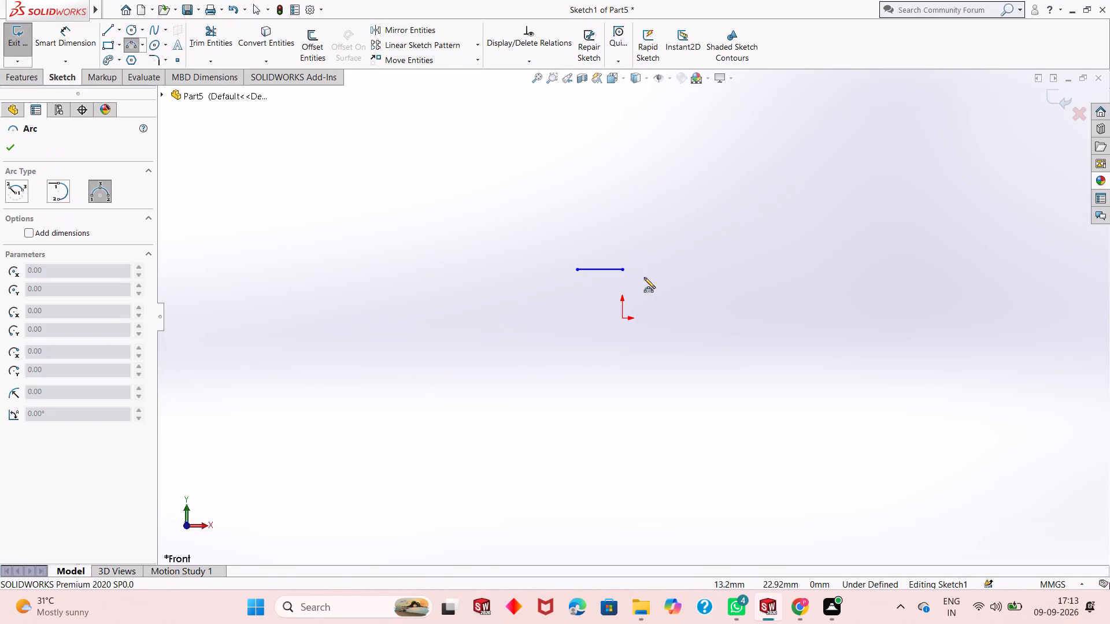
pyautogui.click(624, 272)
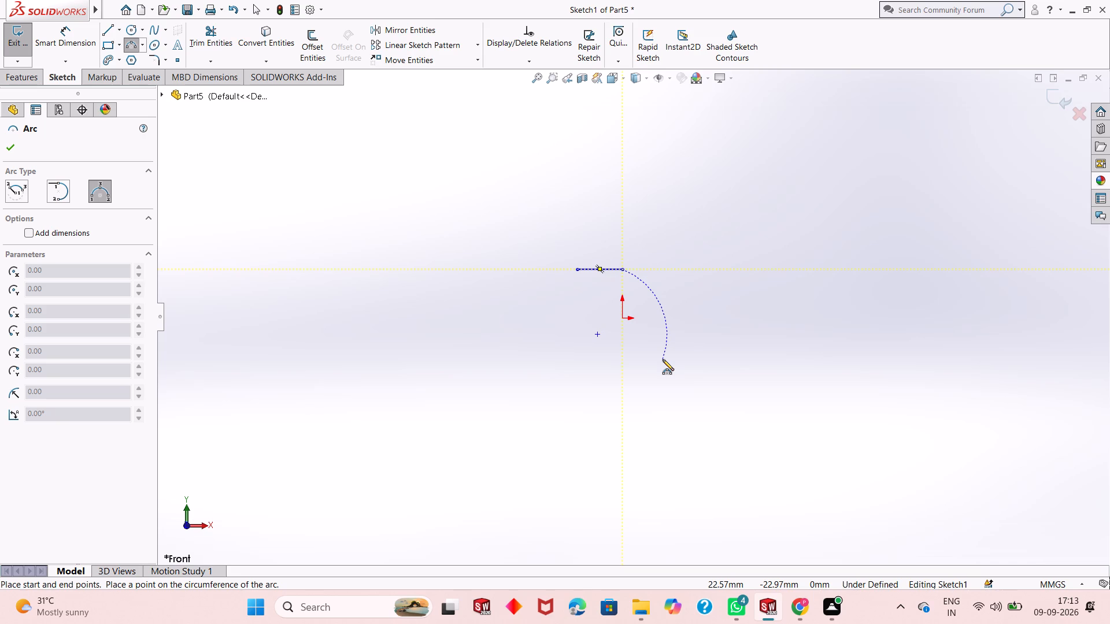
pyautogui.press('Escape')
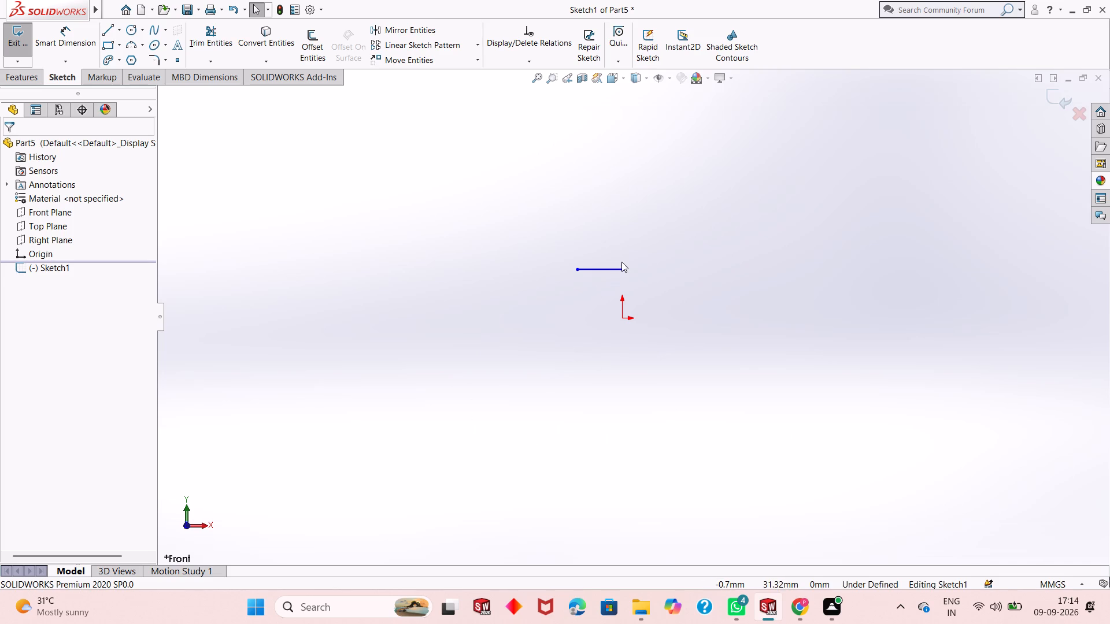
# Undo the 25 mm horizontal line sketched above the origin.
pyautogui.hotkey('ctrl', 'z')
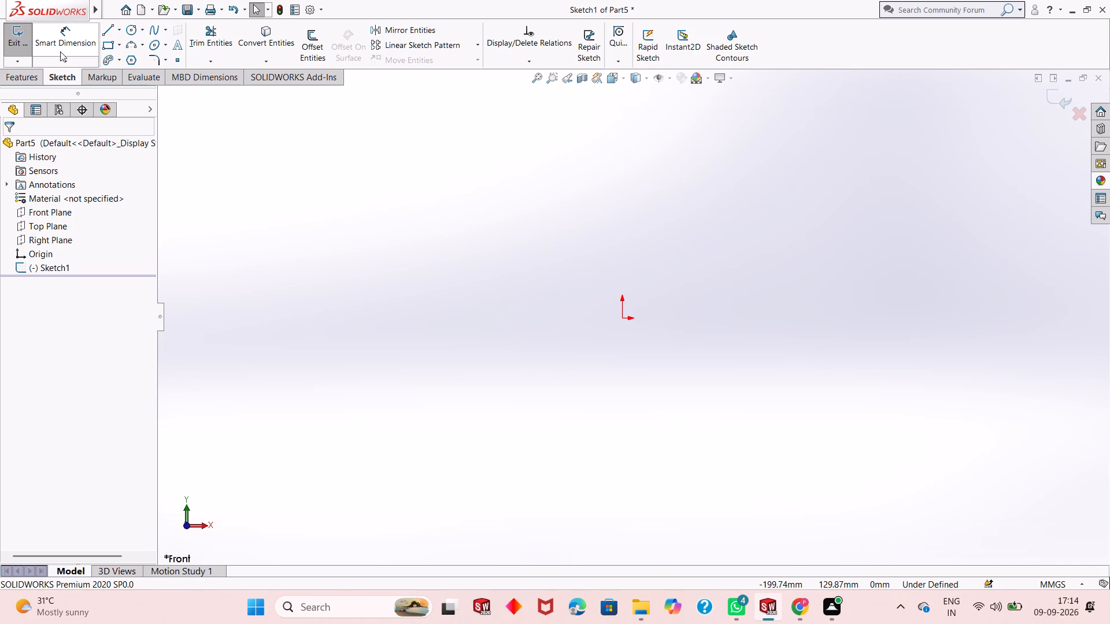
# Sketch a circle centred on the origin with a radius of about 64 mm.
pyautogui.click(132, 30)
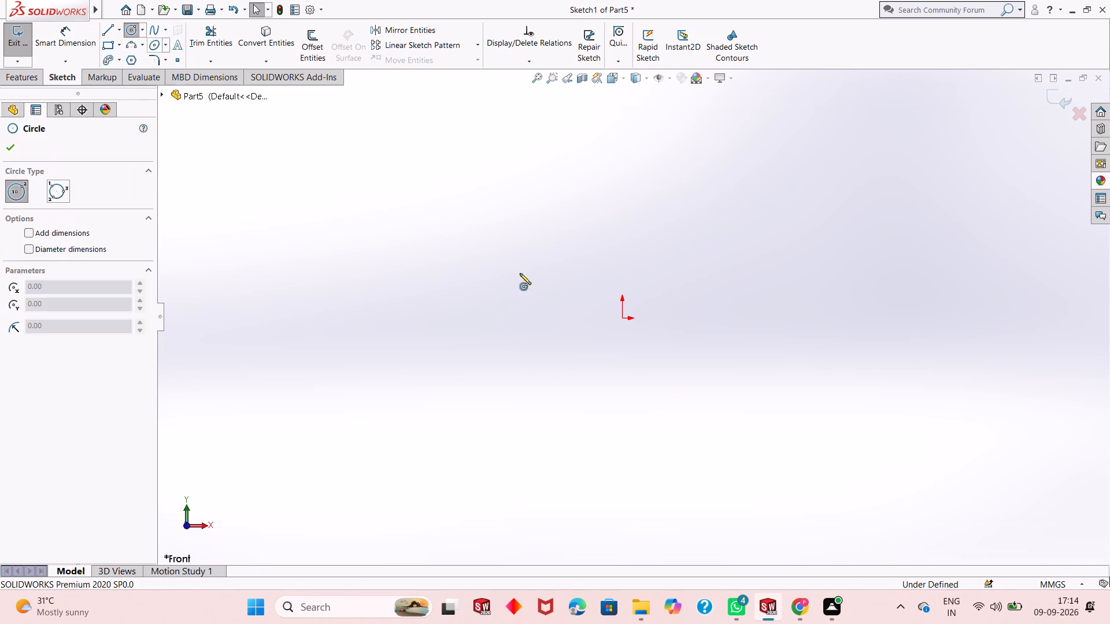
pyautogui.click(624, 318)
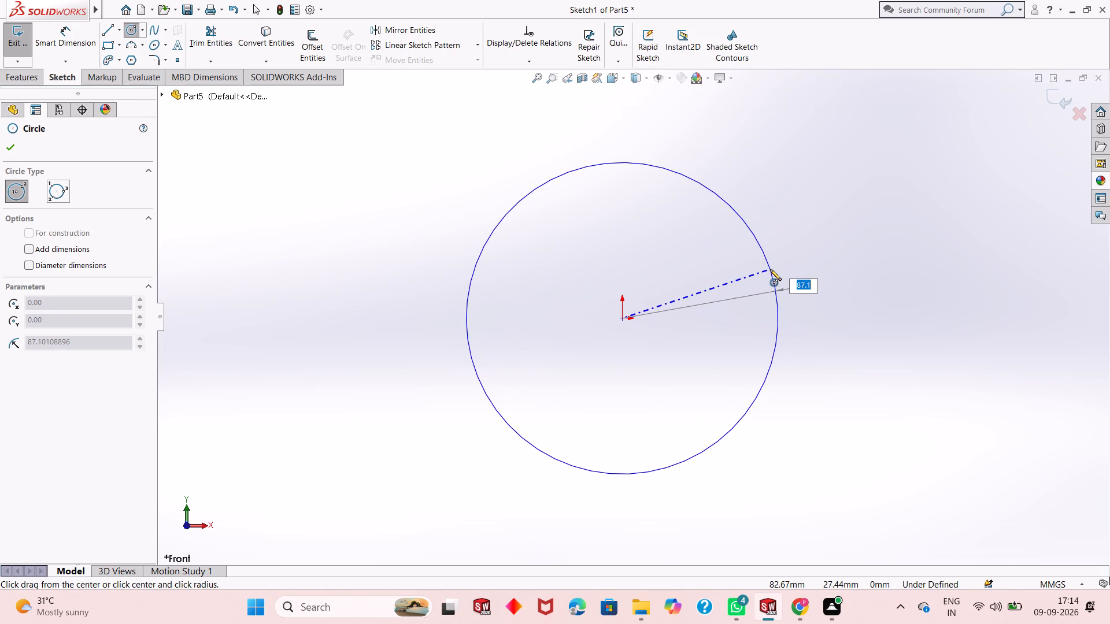
pyautogui.click(731, 281)
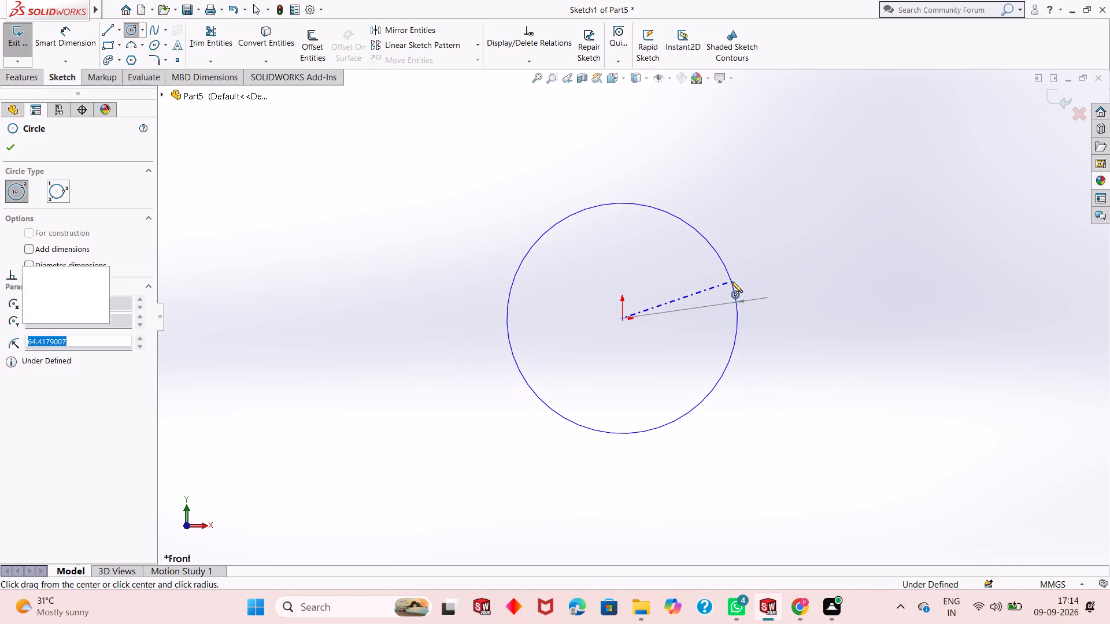
pyautogui.press('Escape')
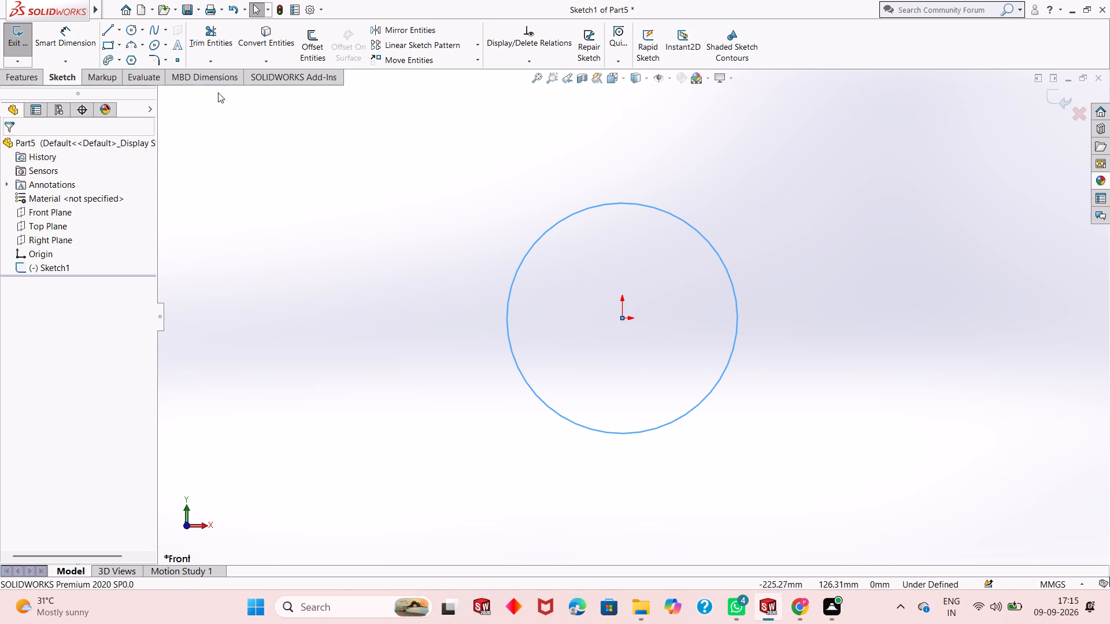
# Dimension the circle's diameter and set it to 170 mm.
pyautogui.click(82, 42)
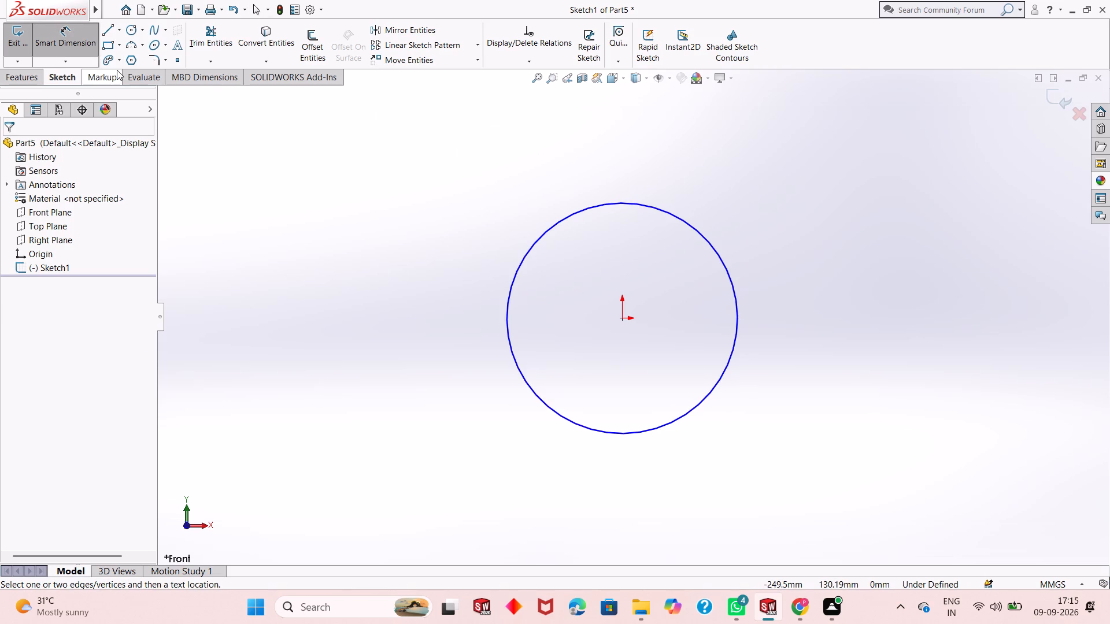
pyautogui.click(665, 211)
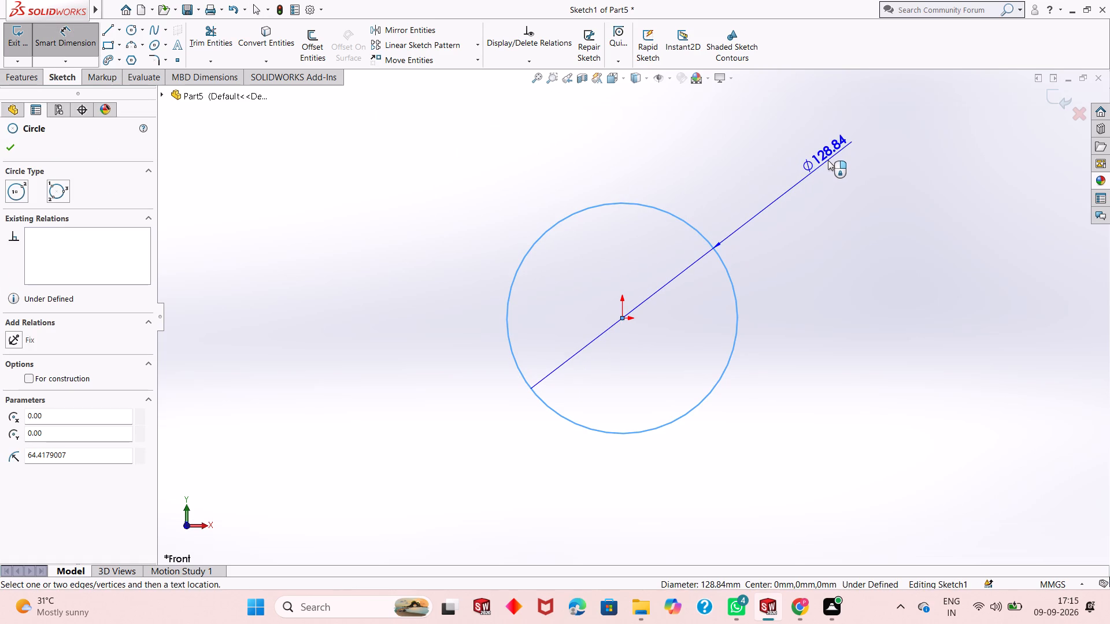
pyautogui.click(828, 160)
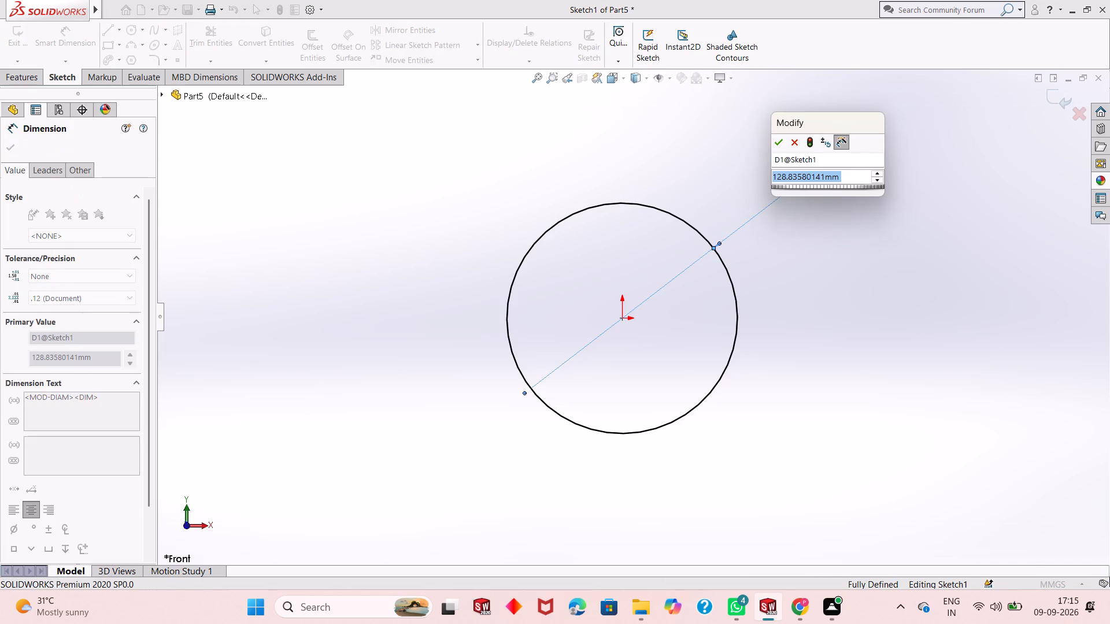
pyautogui.write('170')
pyautogui.press('Return')
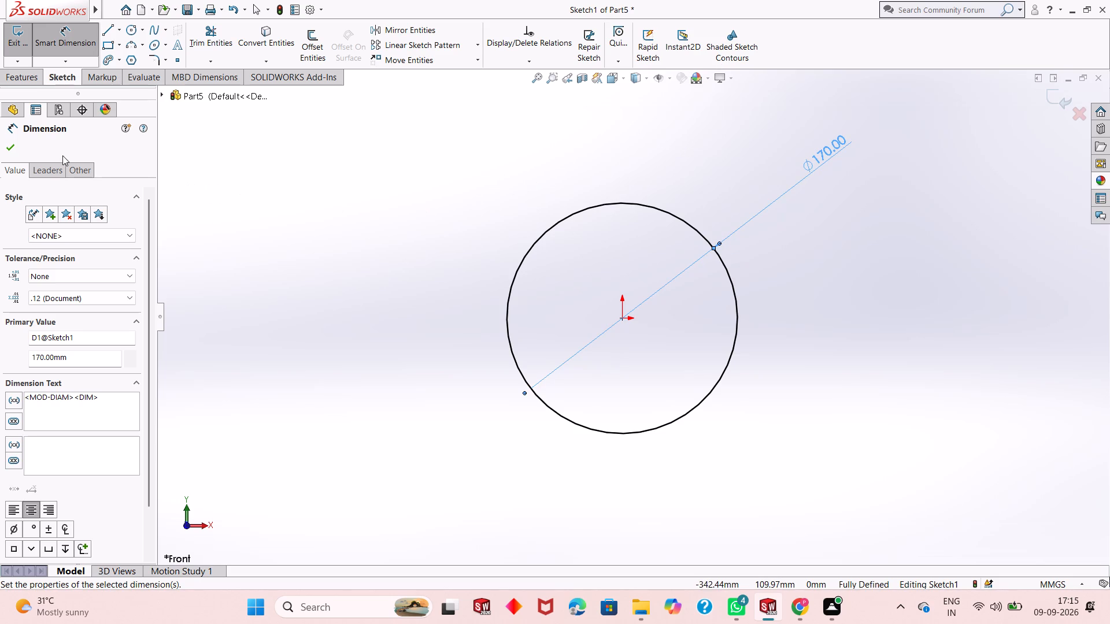
pyautogui.click(10, 153)
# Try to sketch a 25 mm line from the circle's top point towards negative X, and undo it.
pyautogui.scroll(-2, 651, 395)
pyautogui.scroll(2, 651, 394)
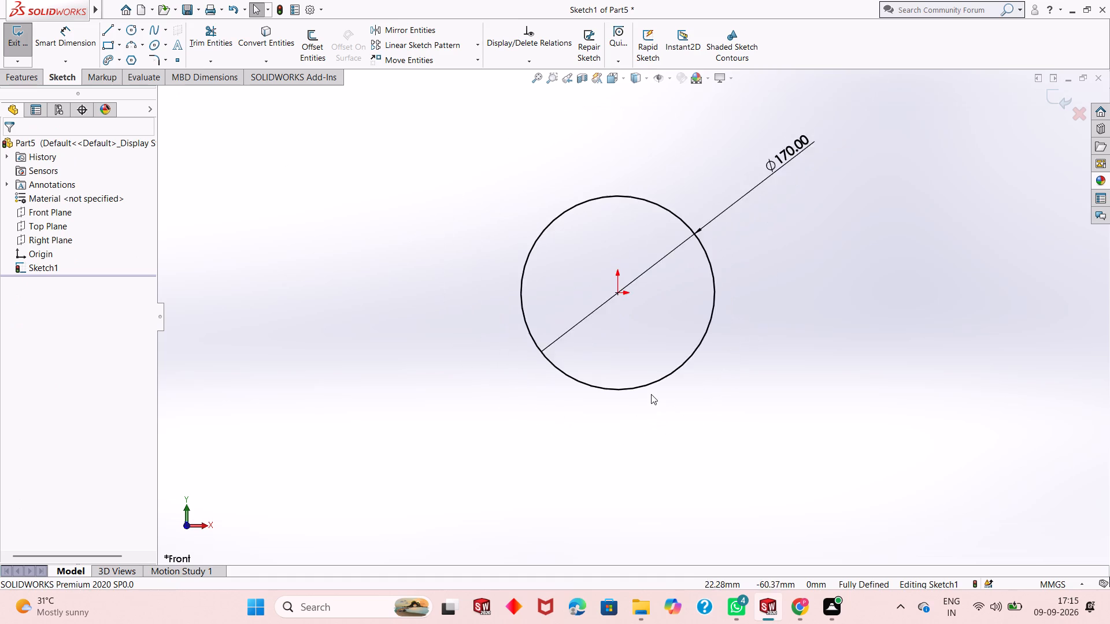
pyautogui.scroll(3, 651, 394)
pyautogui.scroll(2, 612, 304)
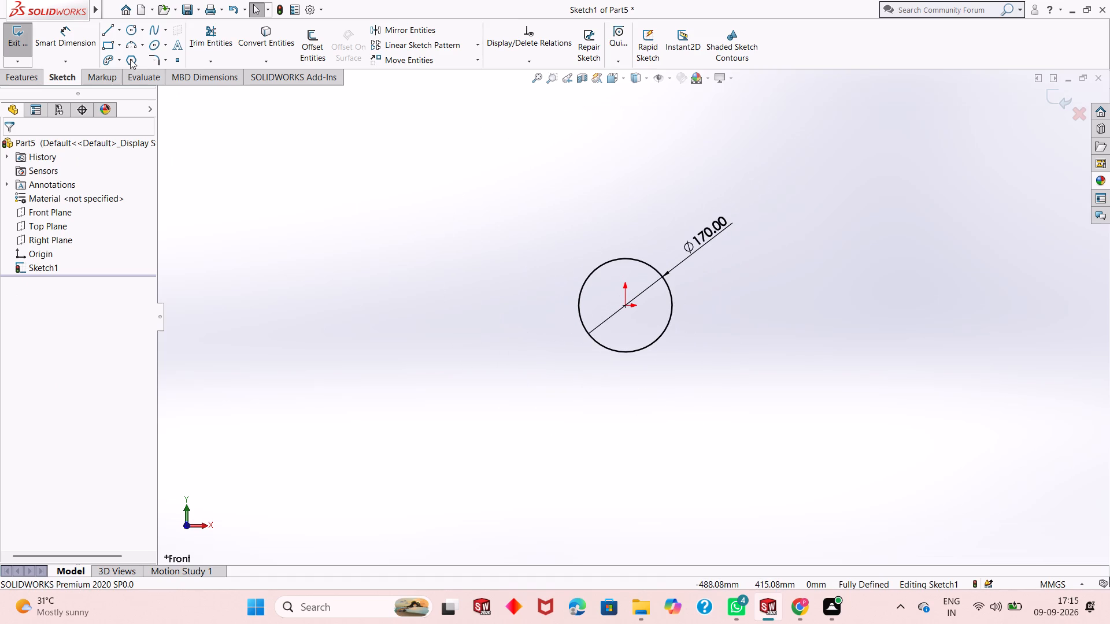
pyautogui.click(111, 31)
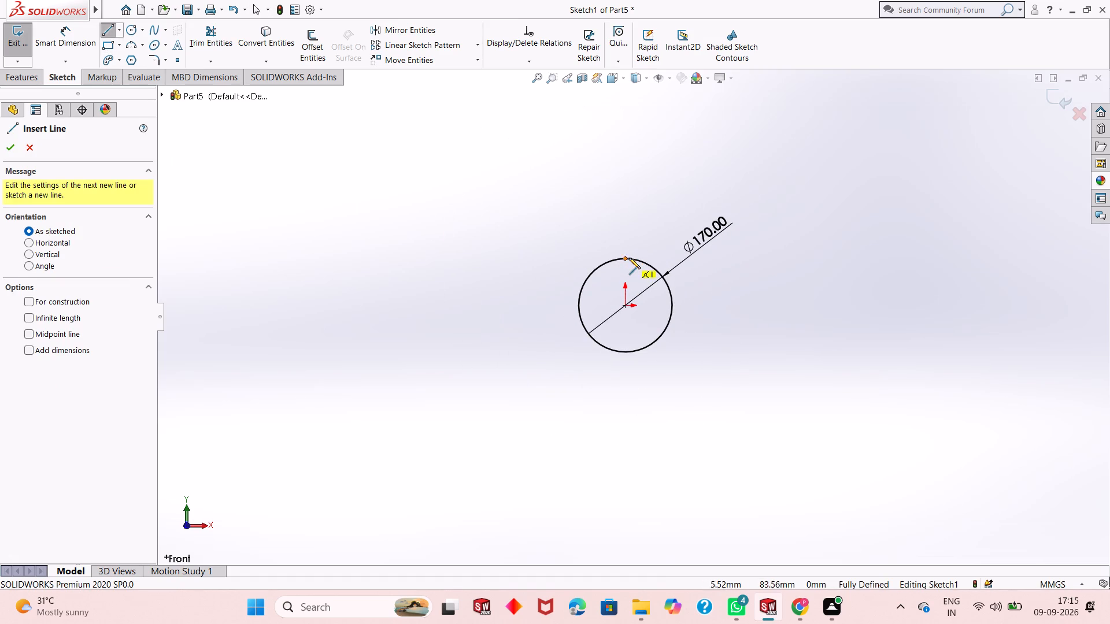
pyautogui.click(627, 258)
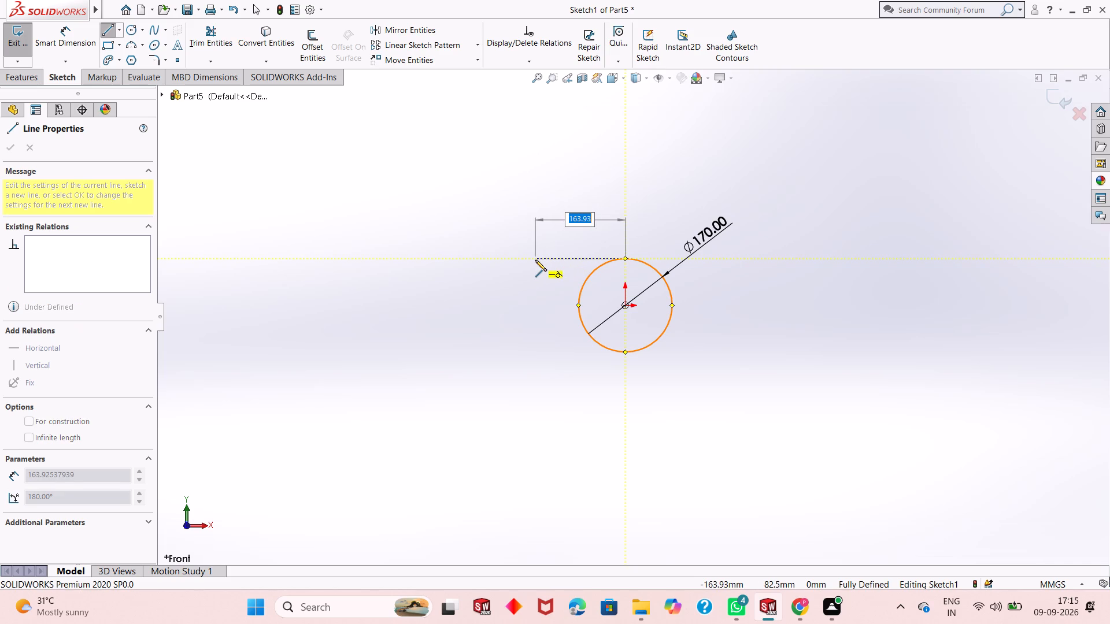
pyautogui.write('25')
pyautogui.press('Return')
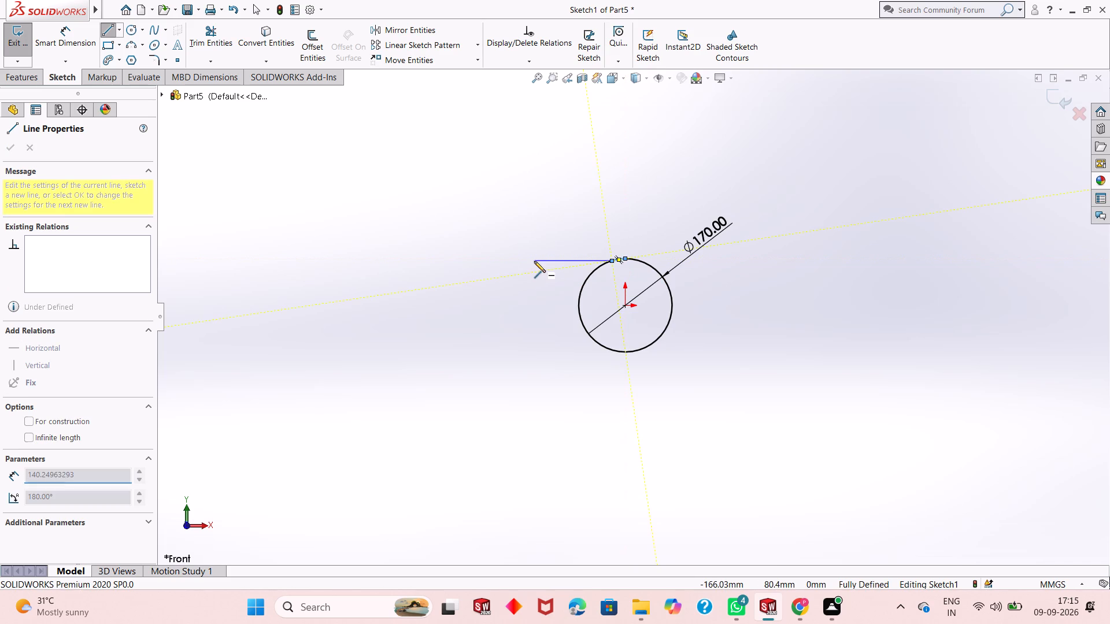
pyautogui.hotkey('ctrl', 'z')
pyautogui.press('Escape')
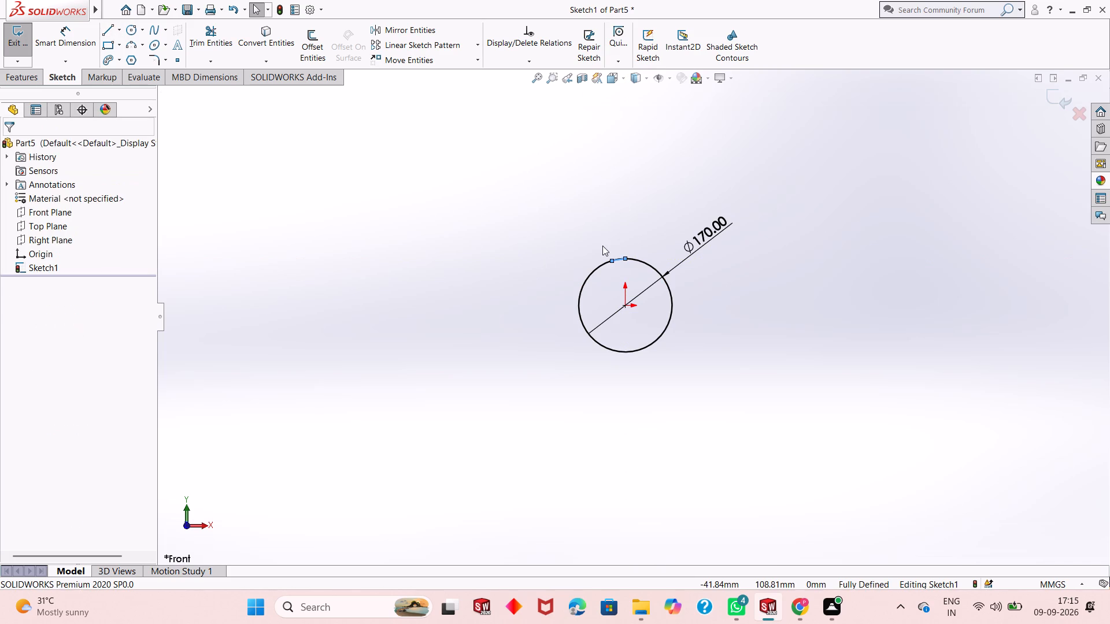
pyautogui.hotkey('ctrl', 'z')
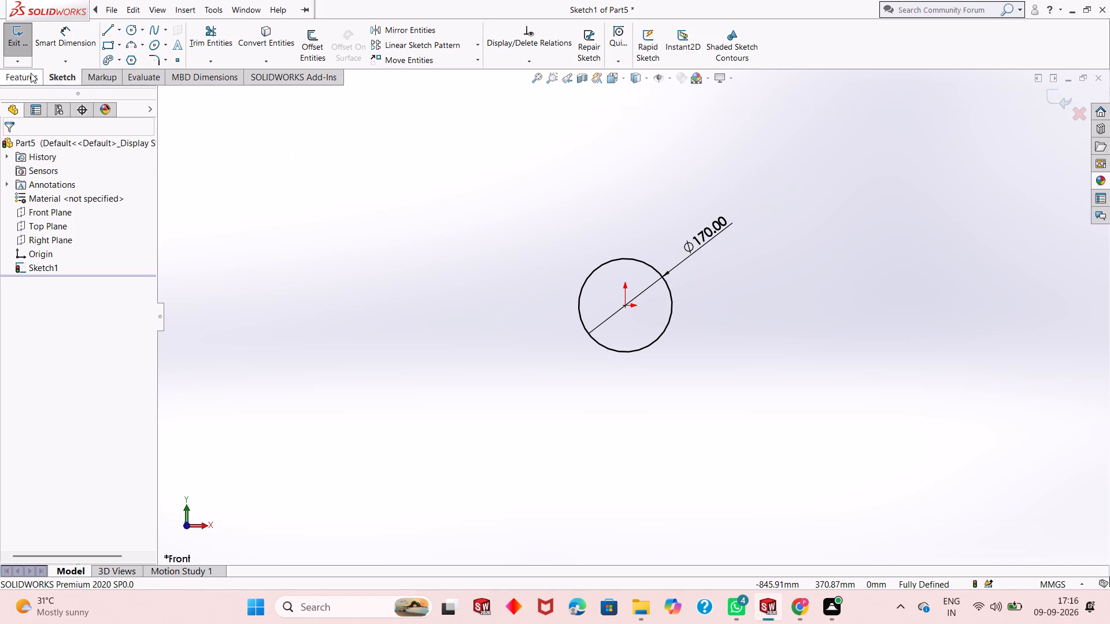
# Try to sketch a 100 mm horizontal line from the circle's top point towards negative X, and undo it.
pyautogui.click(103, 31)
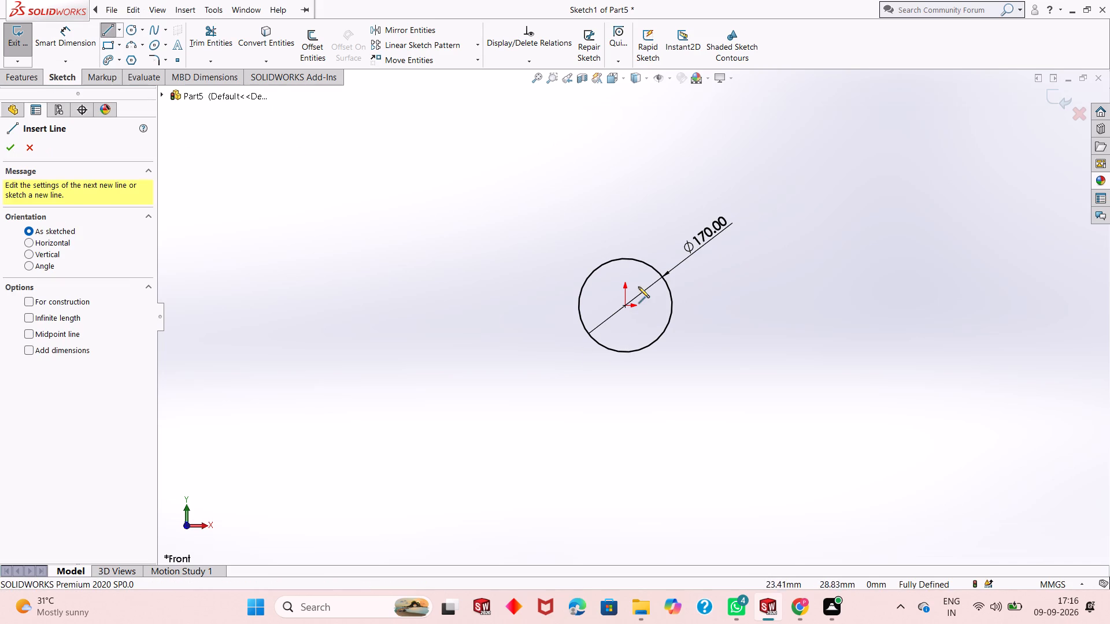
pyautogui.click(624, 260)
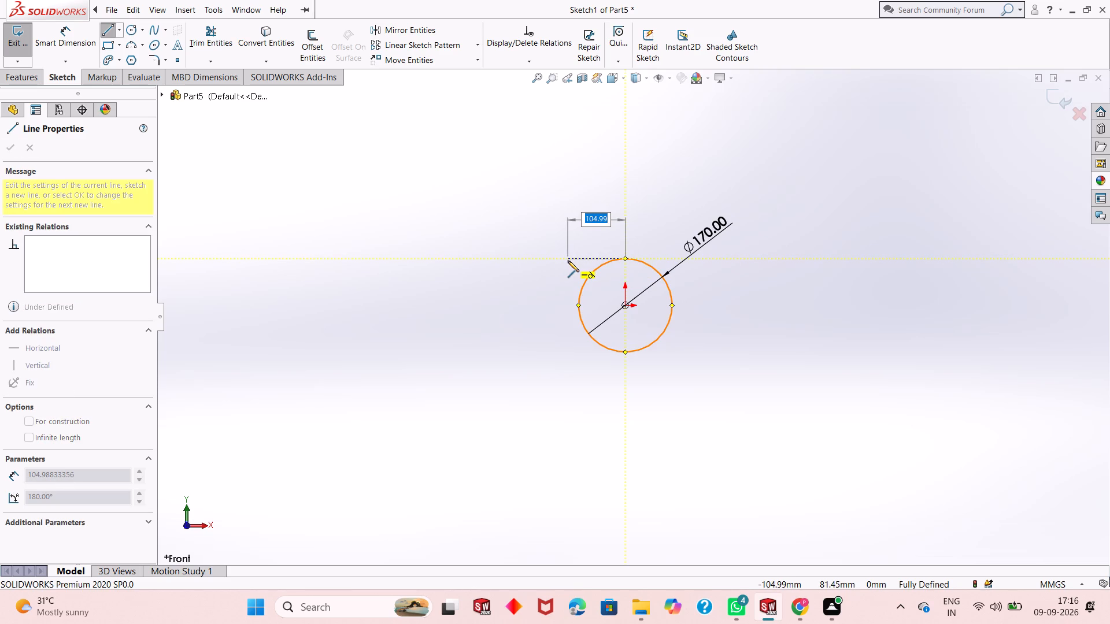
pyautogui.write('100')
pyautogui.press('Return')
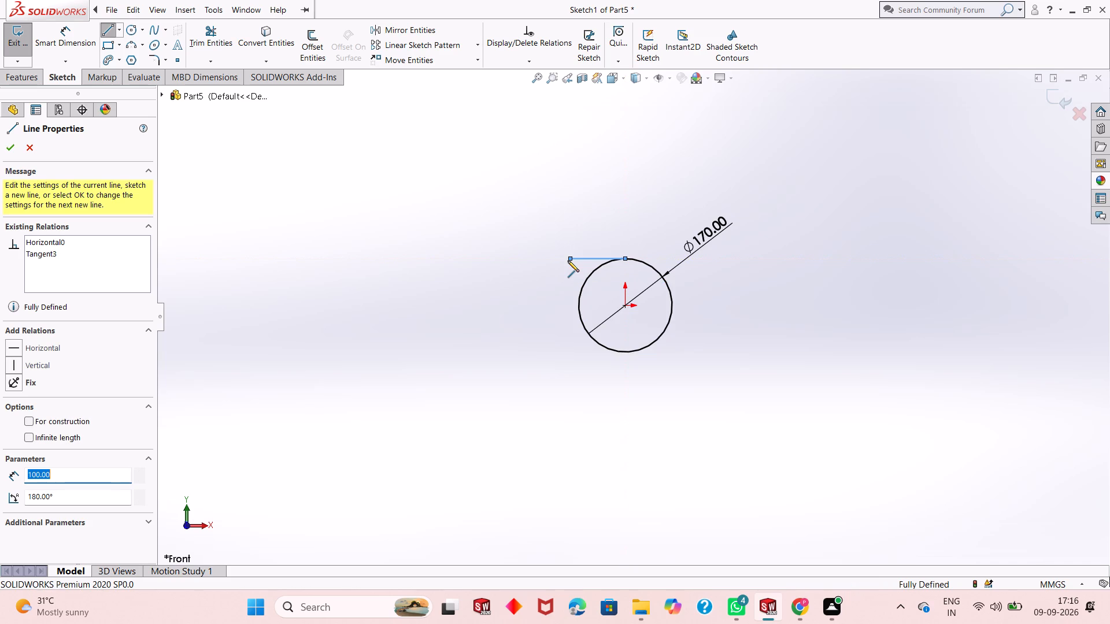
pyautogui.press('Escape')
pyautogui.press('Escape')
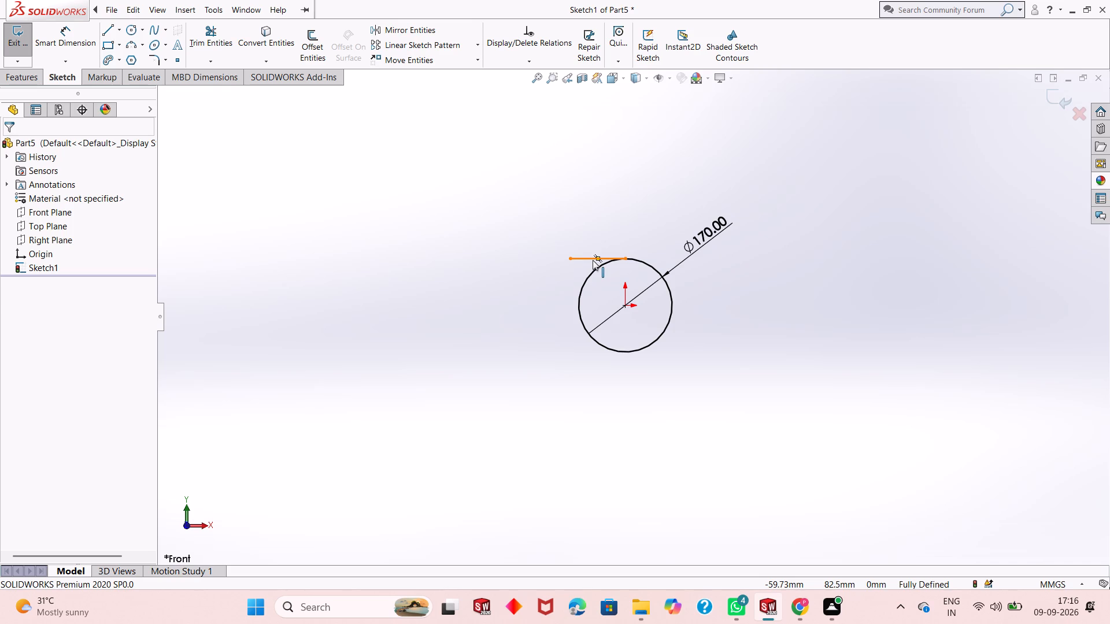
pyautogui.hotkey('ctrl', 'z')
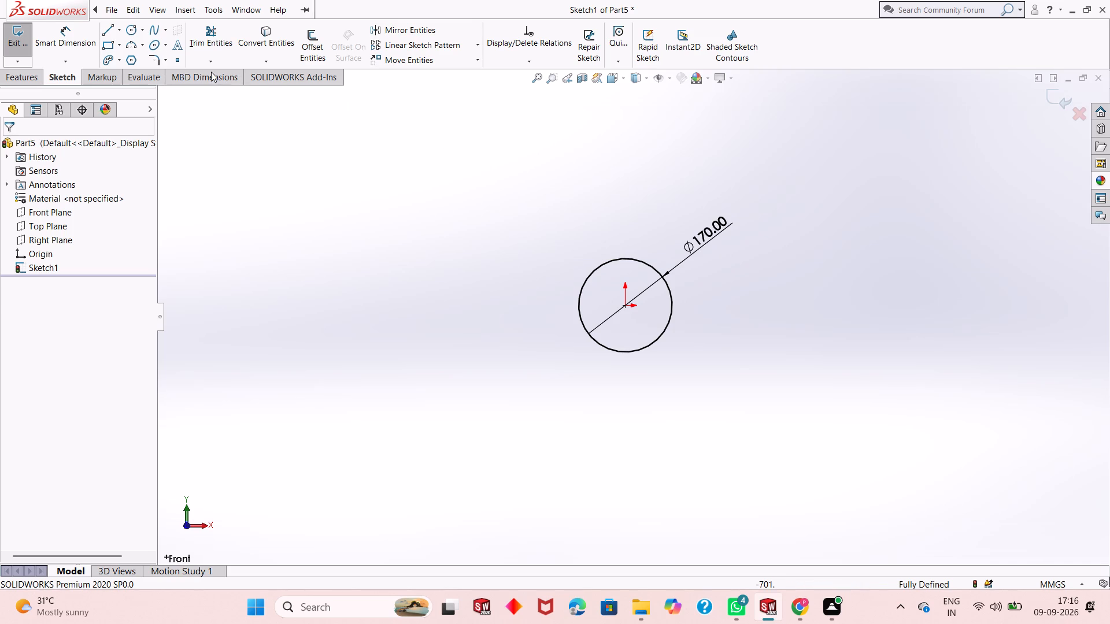
# Sketch a 100 mm horizontal line from the circle's centre at the origin in the negative X direction.
pyautogui.click(110, 32)
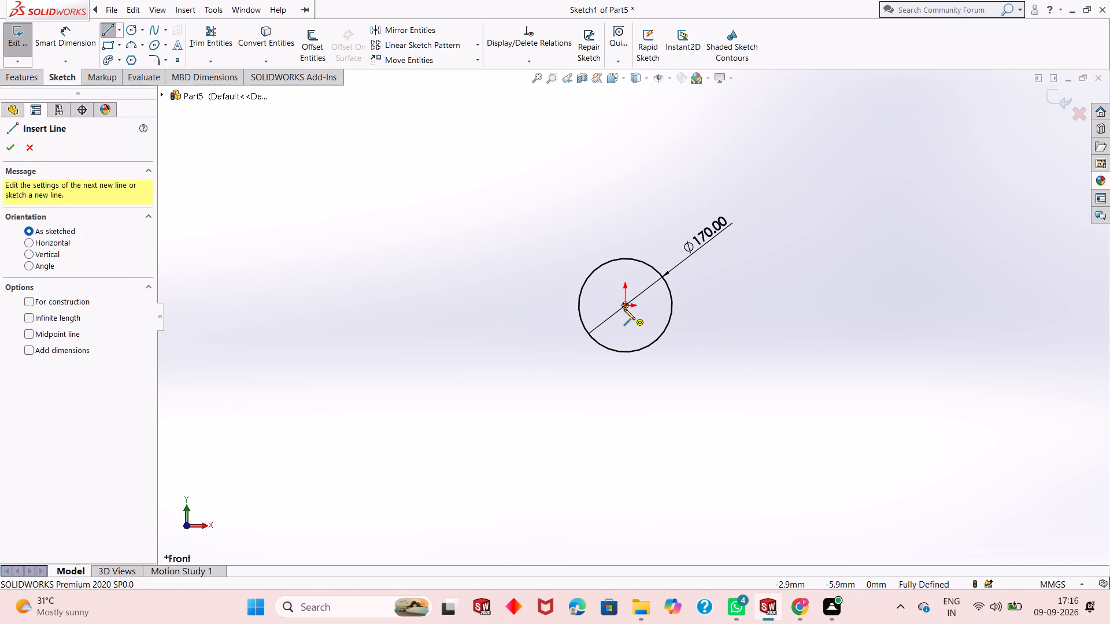
pyautogui.click(624, 309)
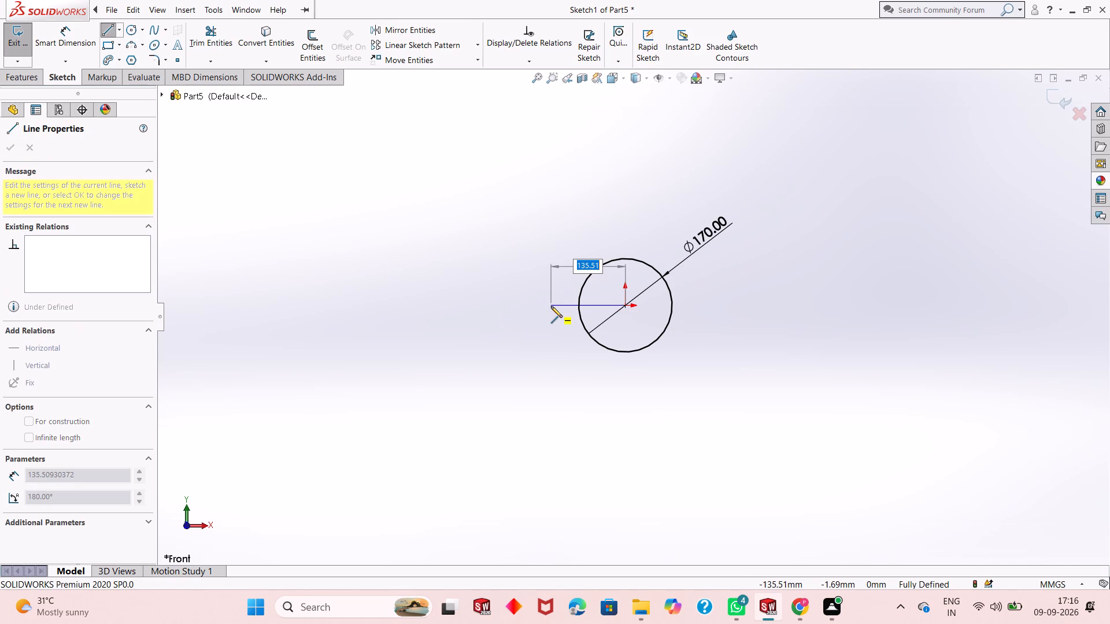
pyautogui.write('100')
pyautogui.press('Return')
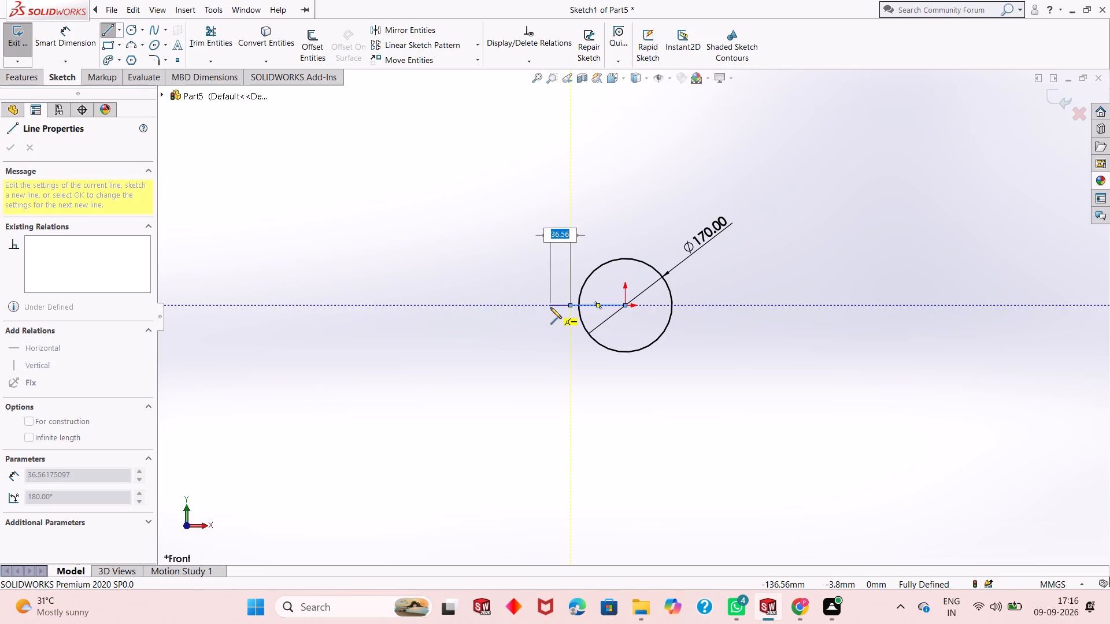
pyautogui.press('Escape')
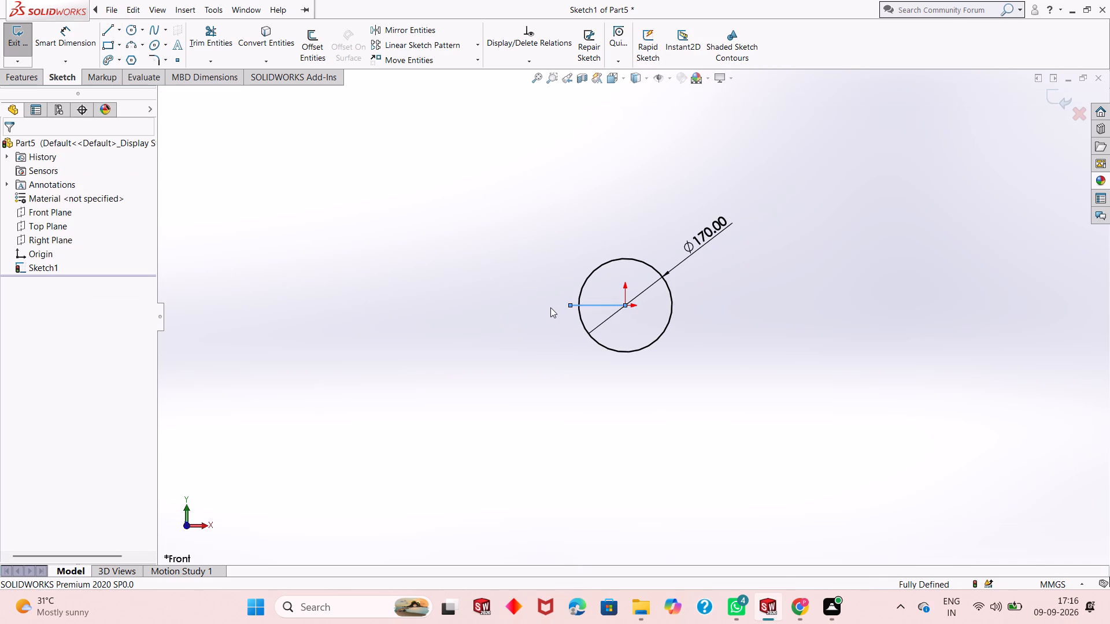
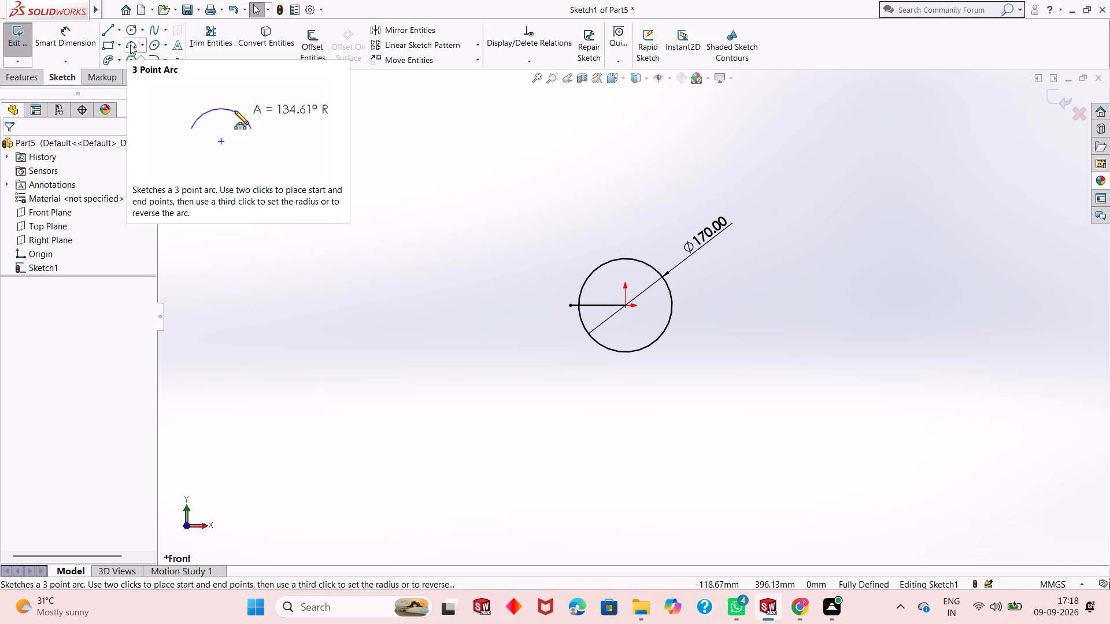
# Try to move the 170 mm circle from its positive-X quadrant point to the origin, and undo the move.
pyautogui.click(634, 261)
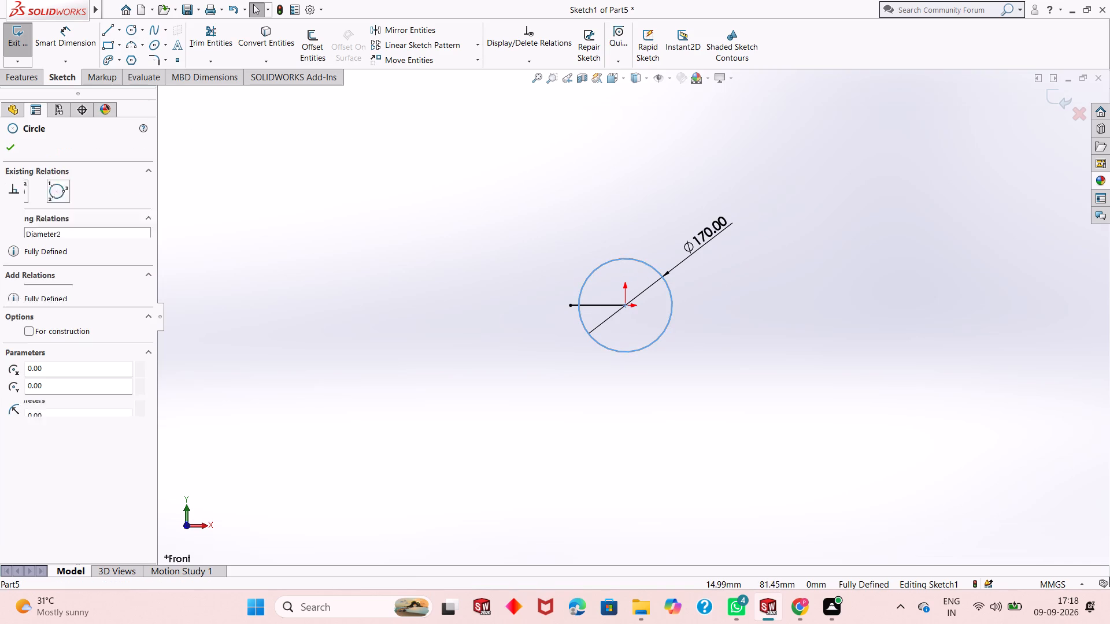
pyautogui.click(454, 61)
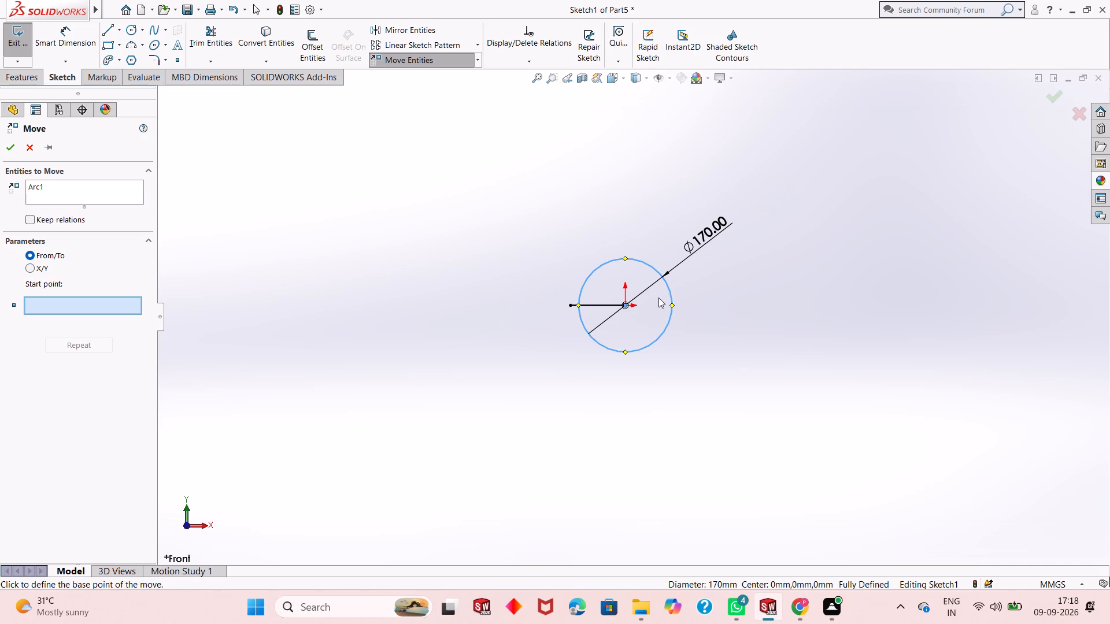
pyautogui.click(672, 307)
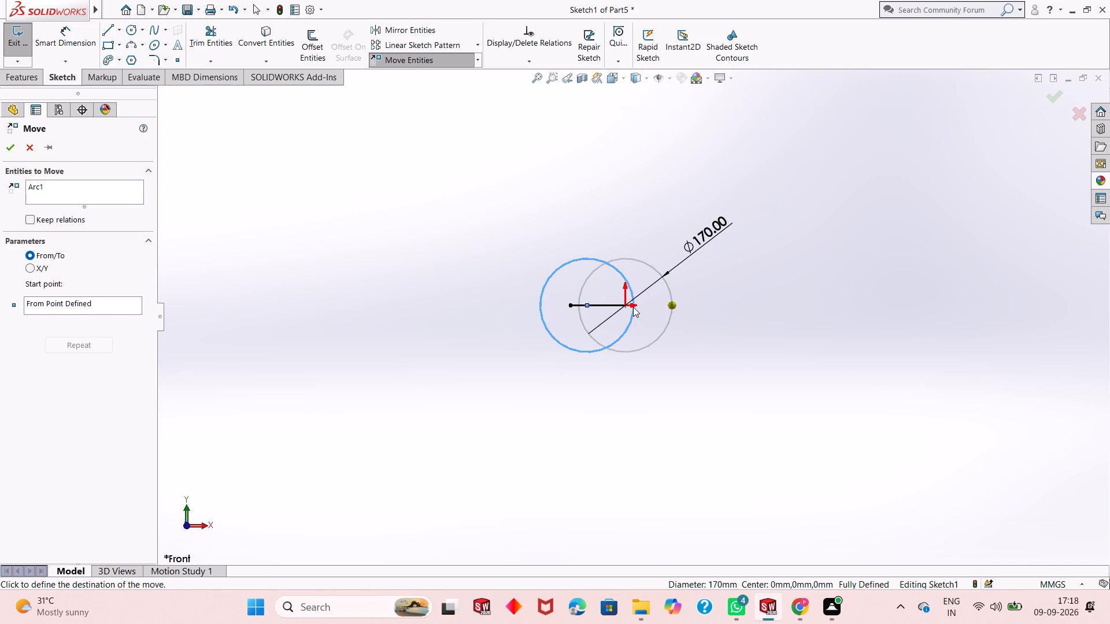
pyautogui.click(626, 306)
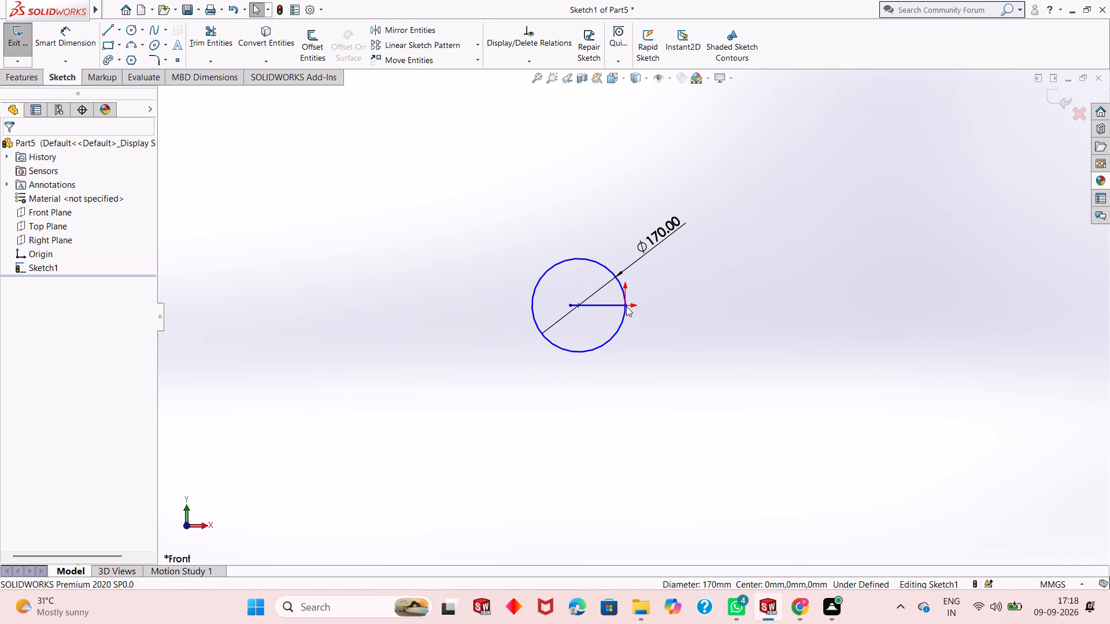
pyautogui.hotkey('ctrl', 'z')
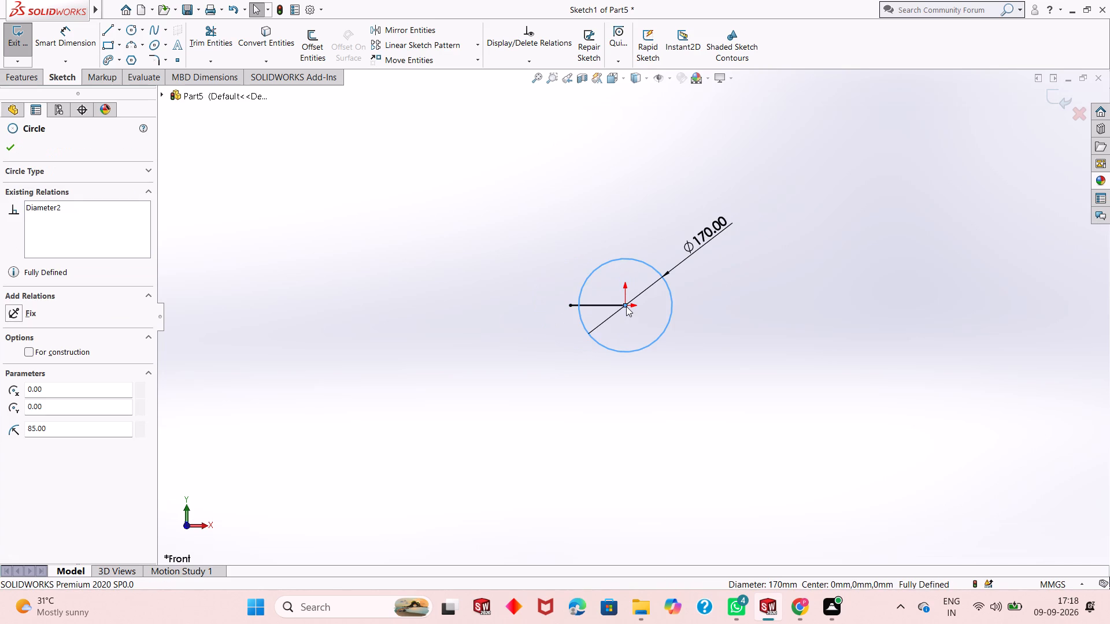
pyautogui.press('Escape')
# Undo the horizontal line, the circle's diameter dimension and the circle in the Front Plane sketch.
pyautogui.hotkey('ctrl', 'z')
pyautogui.hotkey('ctrl', 'z')
pyautogui.hotkey('ctrl', 'z')
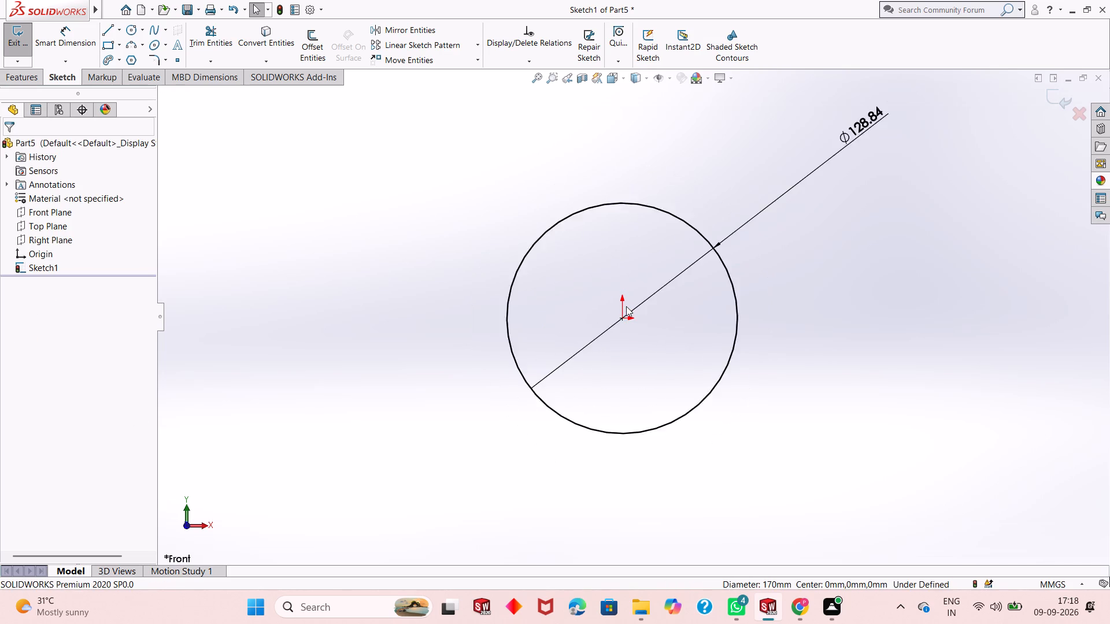
pyautogui.hotkey('ctrl', 'z')
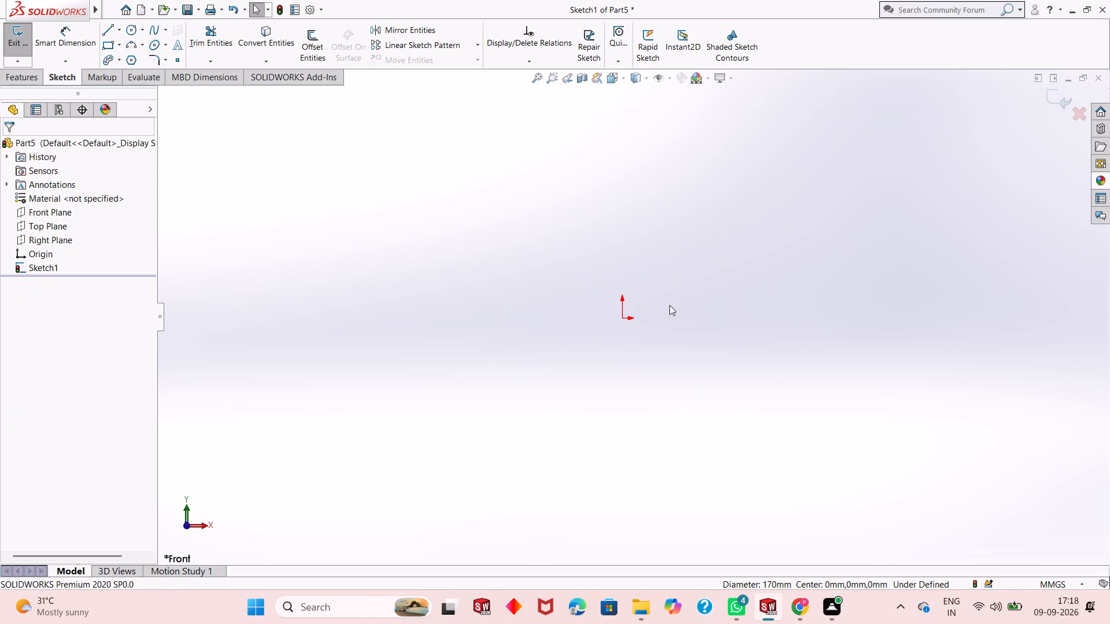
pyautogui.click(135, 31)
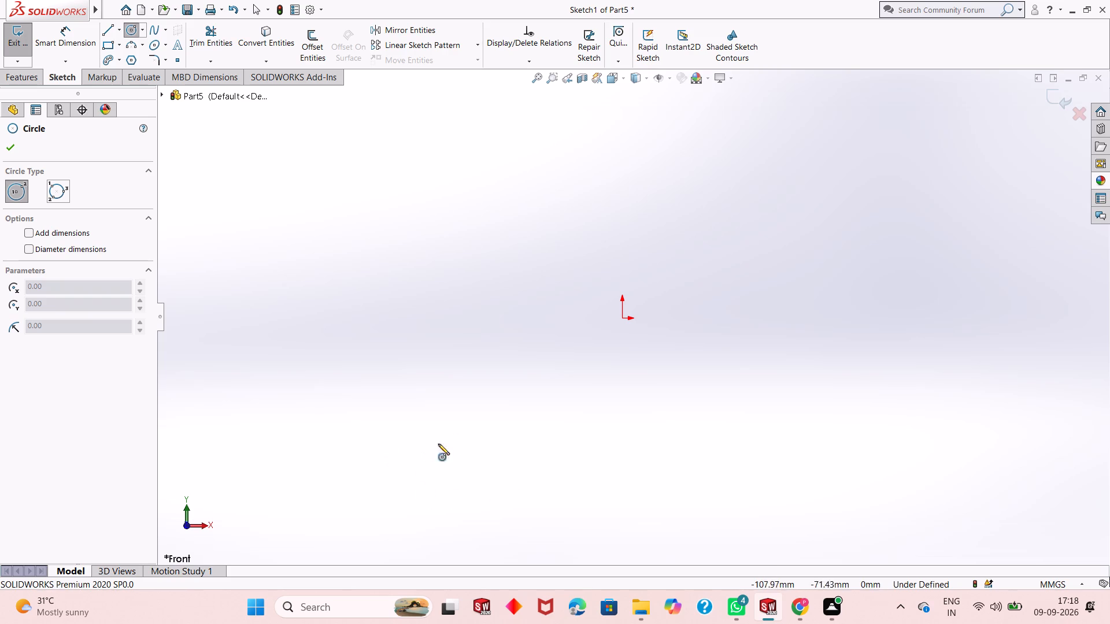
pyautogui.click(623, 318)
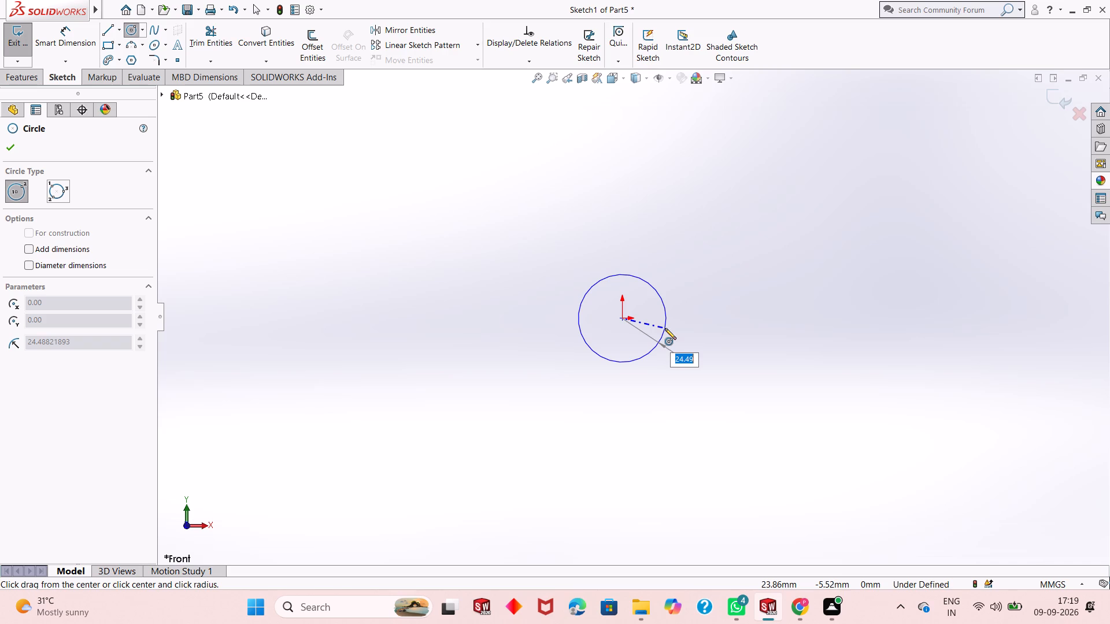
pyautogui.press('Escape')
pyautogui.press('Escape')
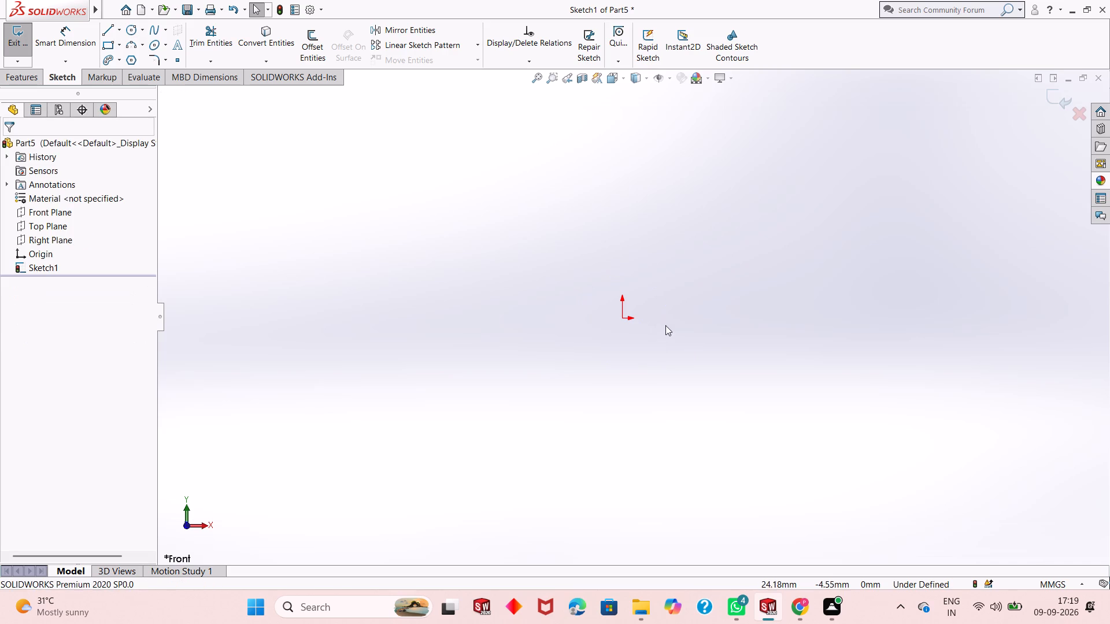
# Undo the creation of the empty Front Plane sketch.
pyautogui.hotkey('ctrl', 'z')
pyautogui.hotkey('ctrl', 'z')
pyautogui.hotkey('ctrl', 'z')
pyautogui.hotkey('ctrl', 'z')
pyautogui.hotkey('ctrl', 'z')
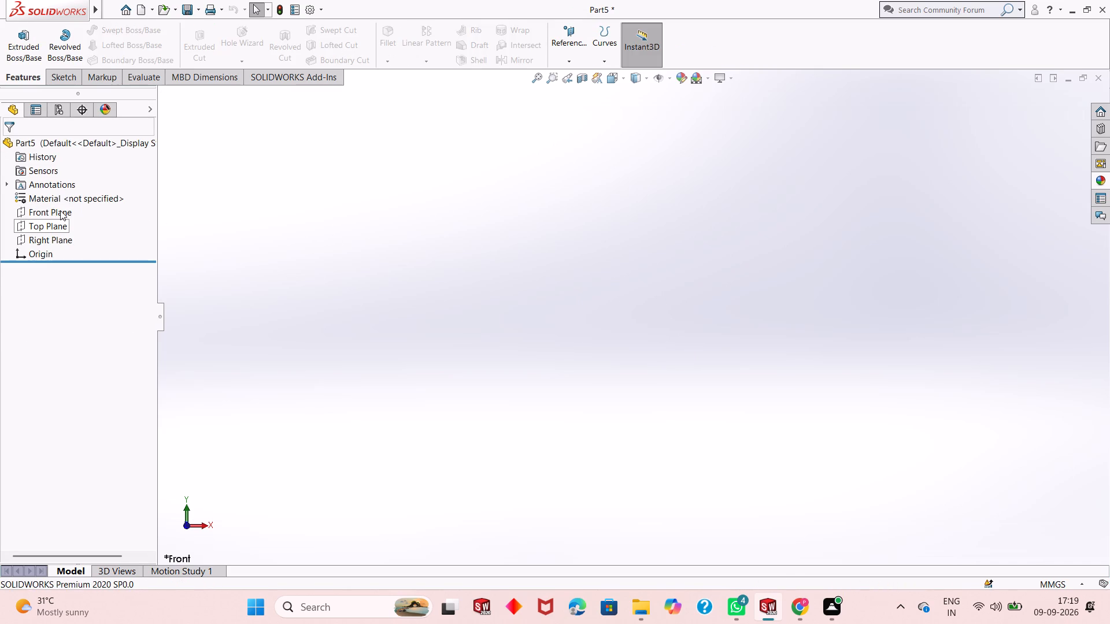
# Start a new sketch on the Right Plane.
pyautogui.click(54, 242)
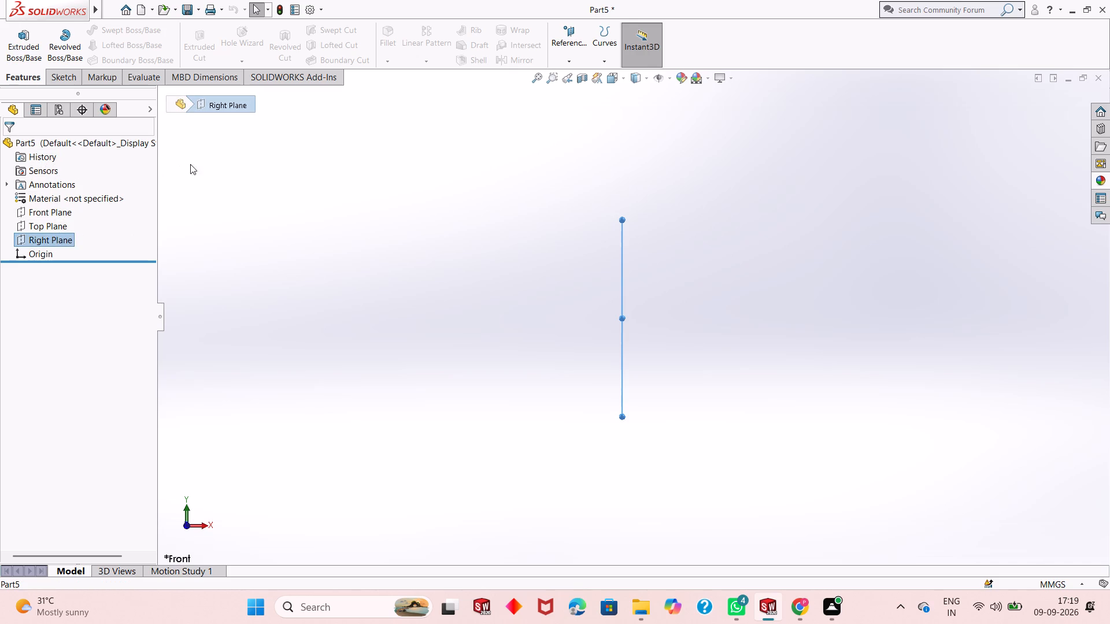
pyautogui.click(61, 239)
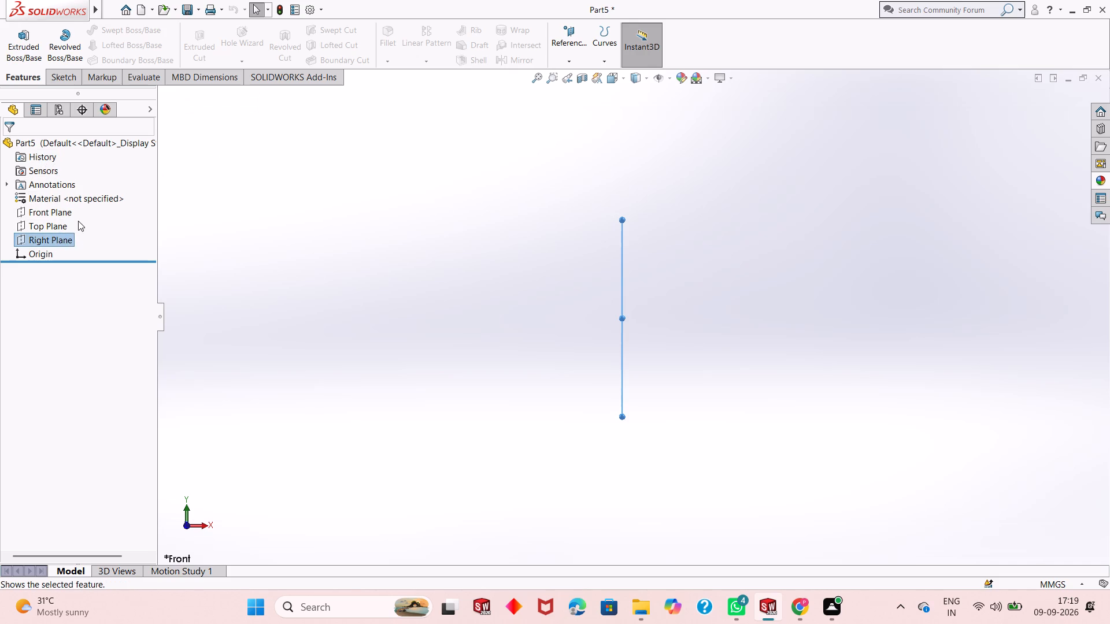
pyautogui.press('Escape')
pyautogui.press('Escape')
pyautogui.click(61, 240)
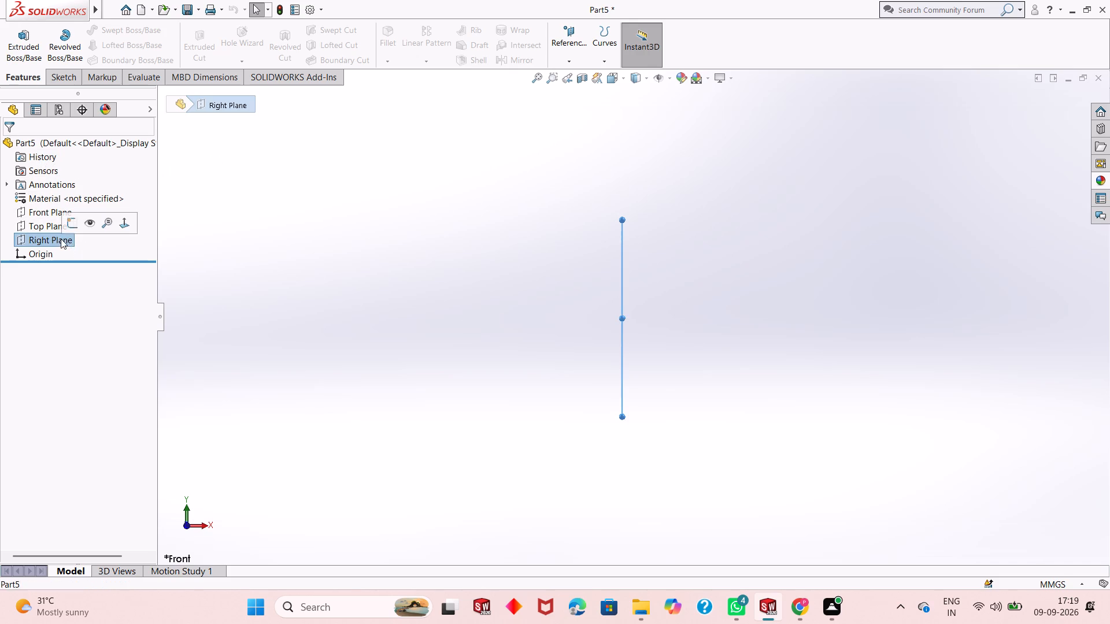
pyautogui.click(69, 222)
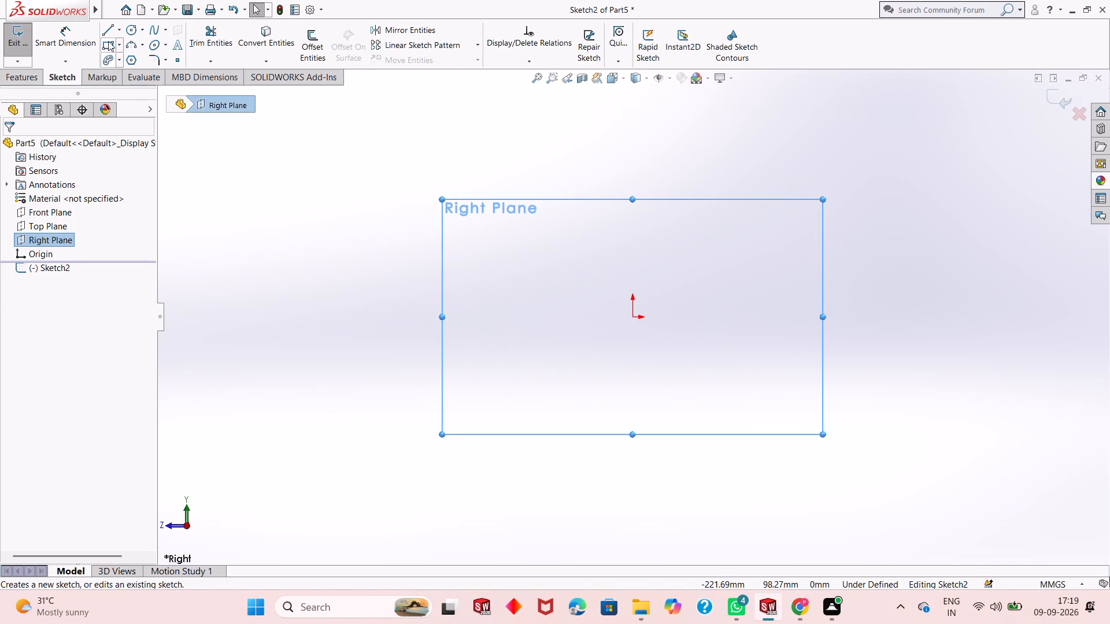
# Sketch two concentric circles centred on the origin, with radii of about 33 mm and 19 mm.
pyautogui.click(131, 29)
pyautogui.click(632, 315)
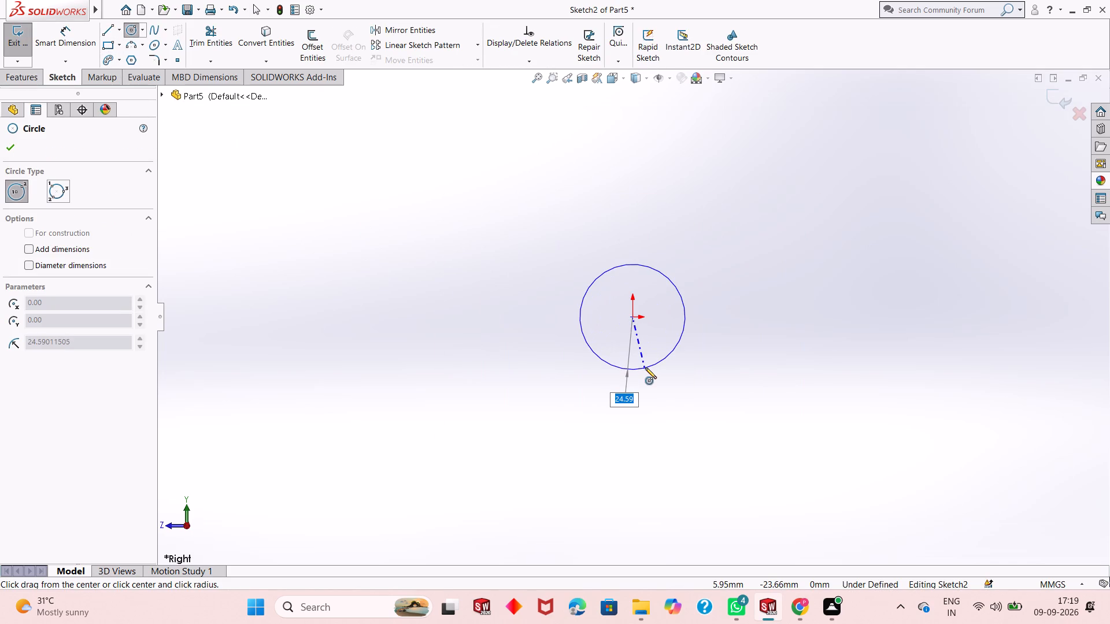
pyautogui.click(655, 383)
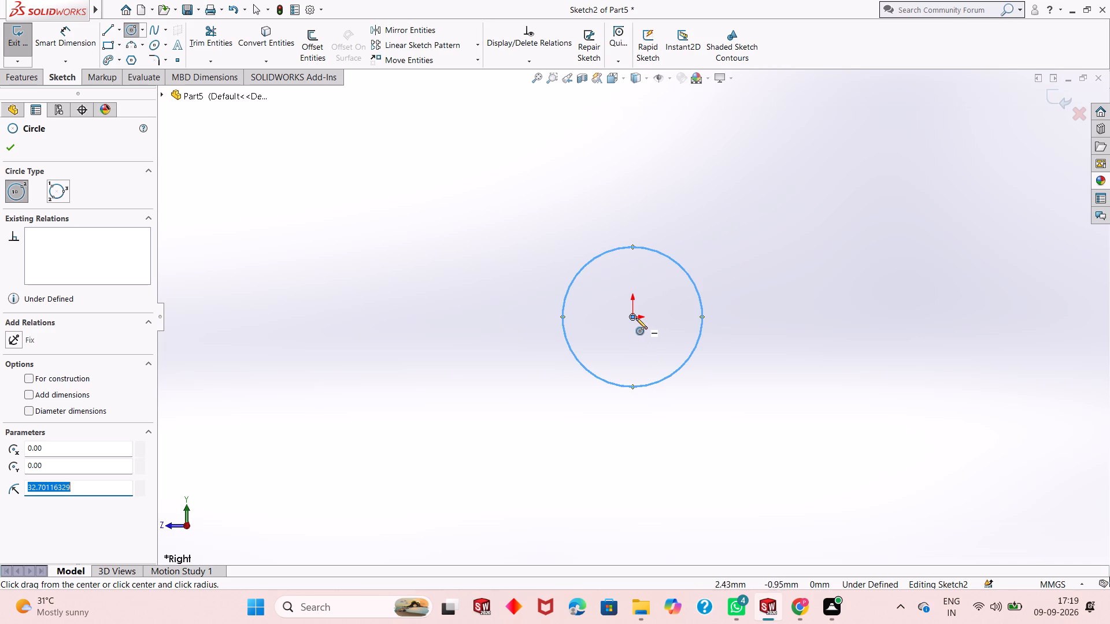
pyautogui.click(634, 318)
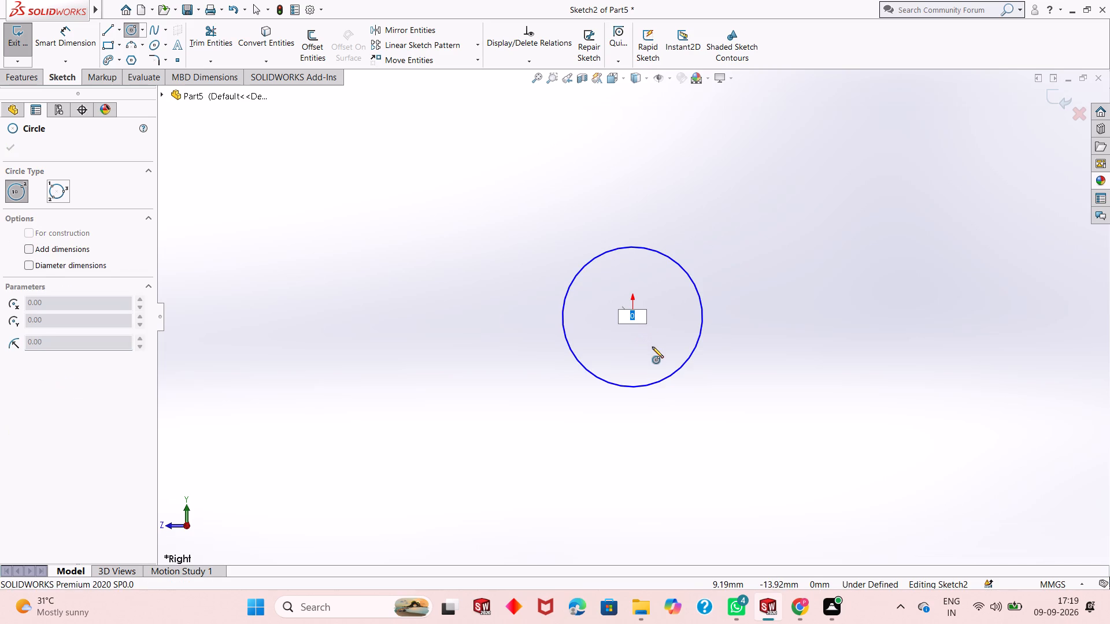
pyautogui.press('Escape')
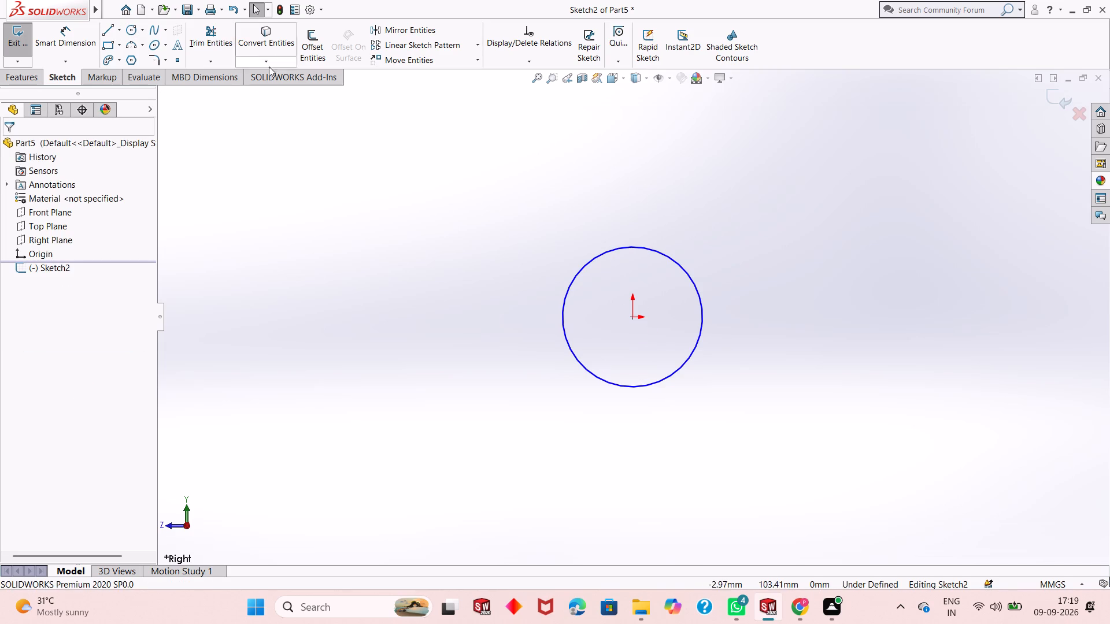
pyautogui.click(125, 33)
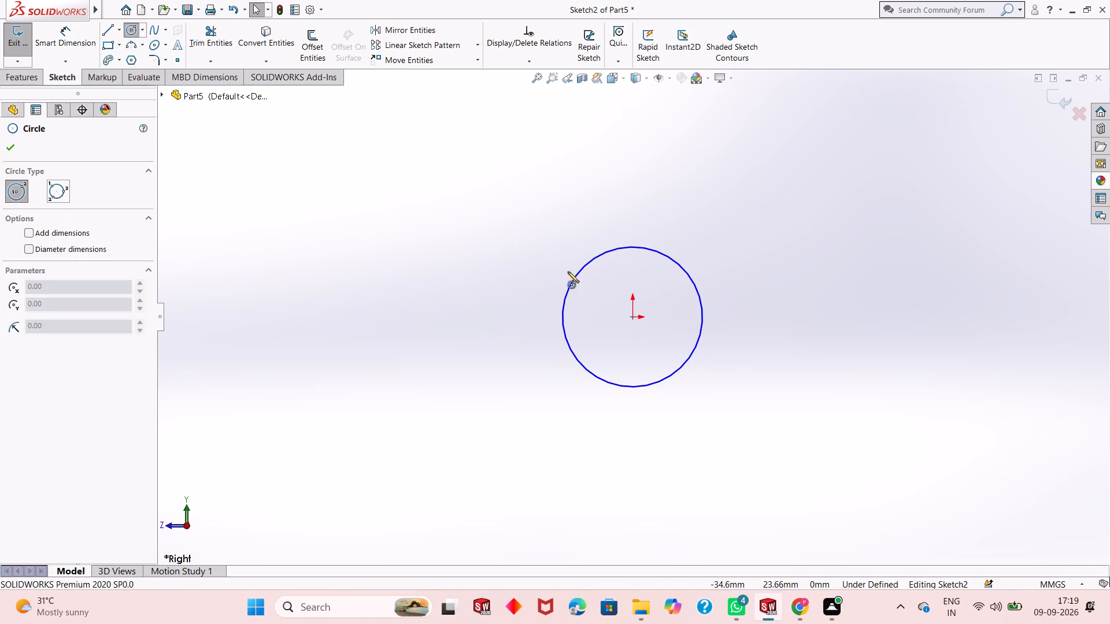
pyautogui.click(631, 318)
pyautogui.click(639, 358)
pyautogui.rightClick(639, 358)
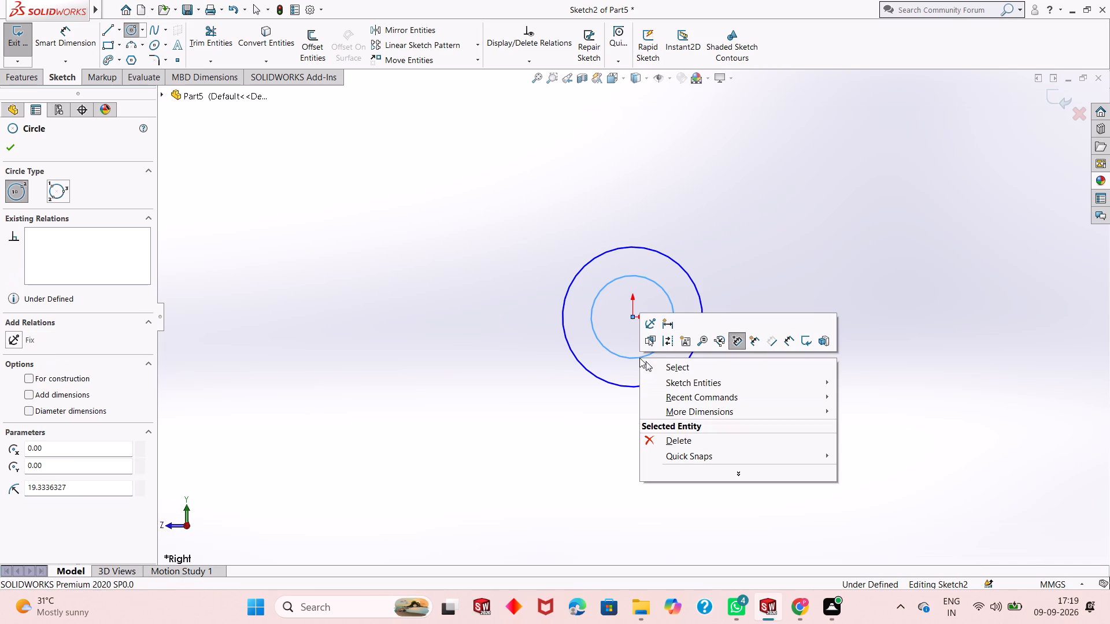
pyautogui.click(670, 361)
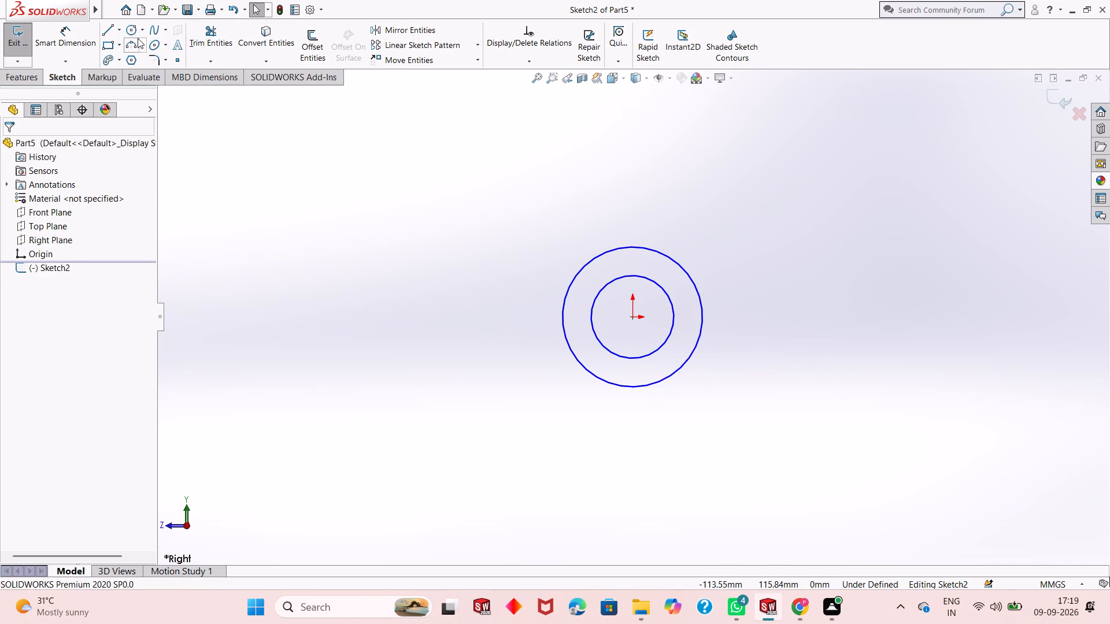
# Dimension the outer circle's diameter and set it to 120 mm.
pyautogui.click(73, 36)
pyautogui.click(700, 289)
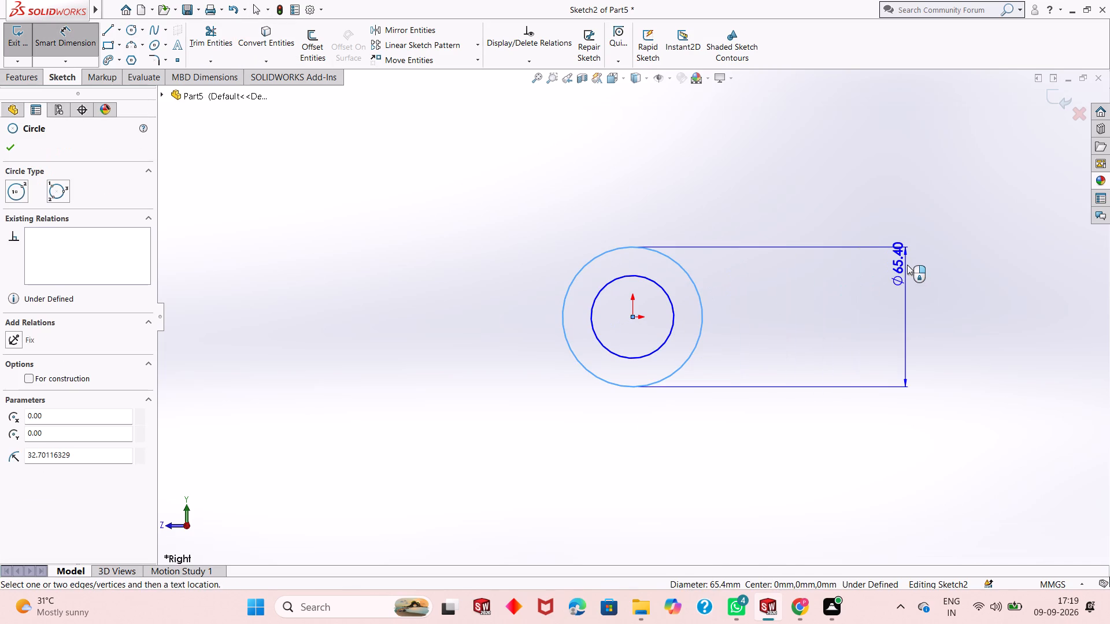
pyautogui.click(928, 211)
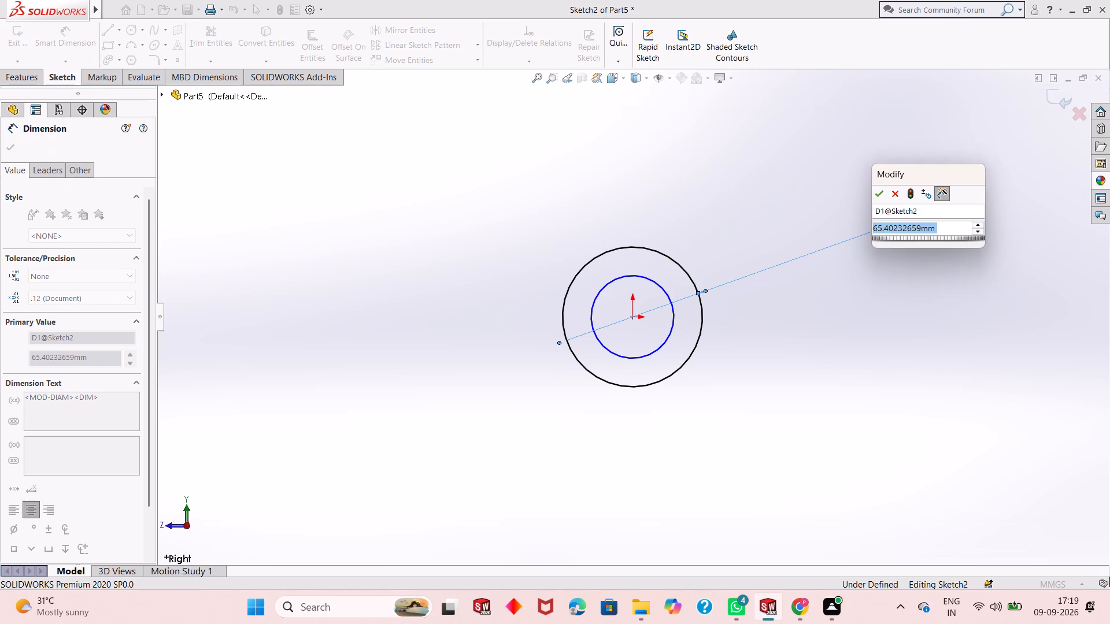
pyautogui.write('120')
pyautogui.press('Return')
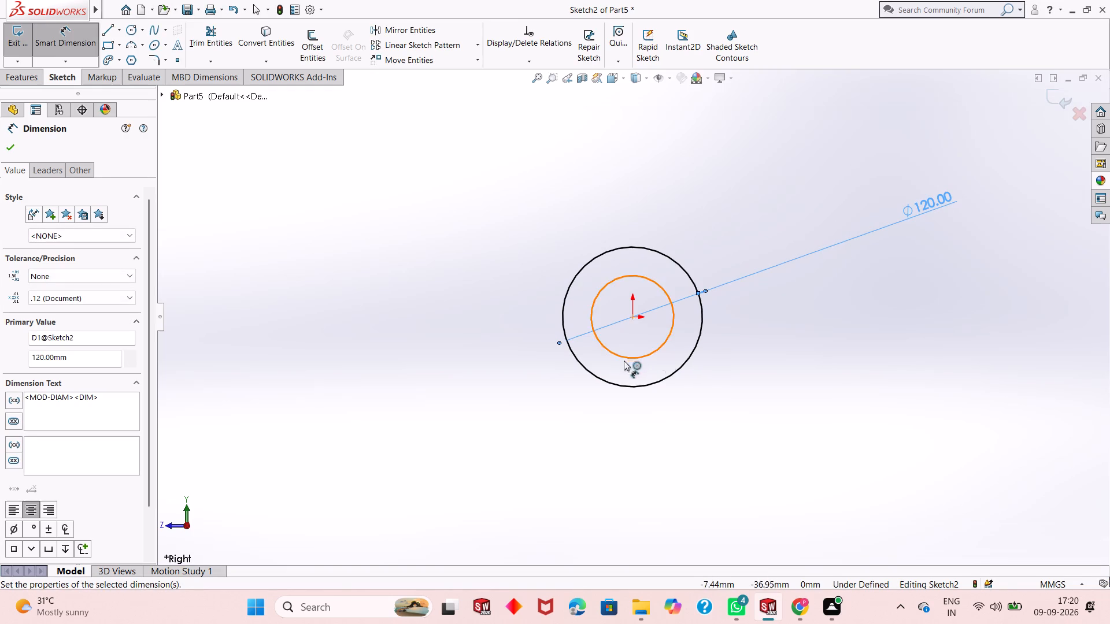
# Dimension the inner circle's diameter and set it to 50 mm.
pyautogui.click(667, 337)
pyautogui.click(781, 496)
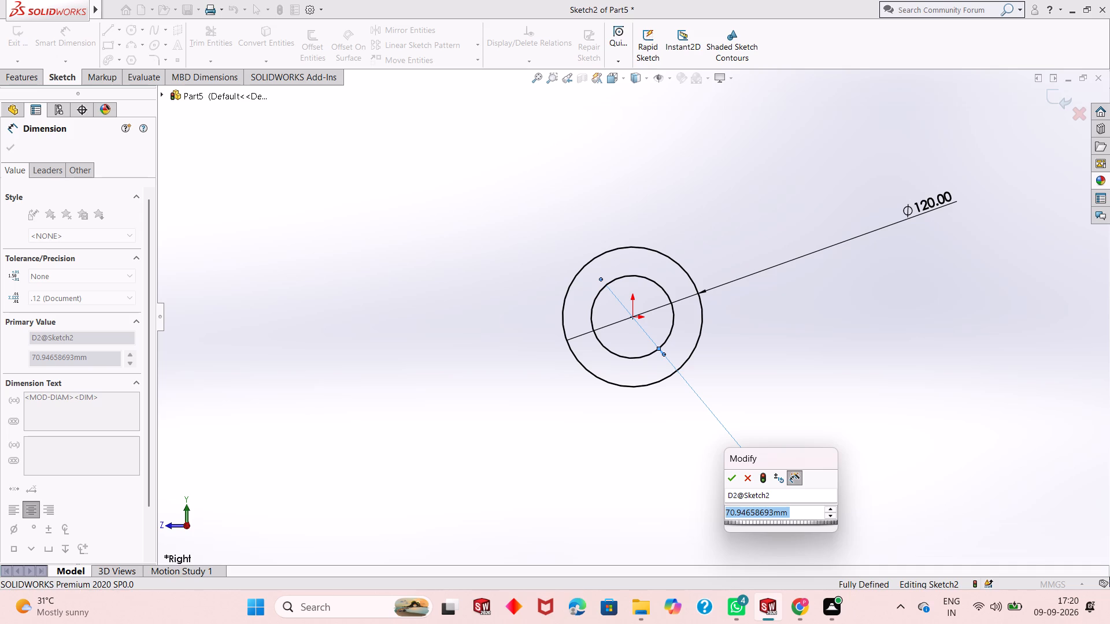
pyautogui.write('50')
pyautogui.press('Return')
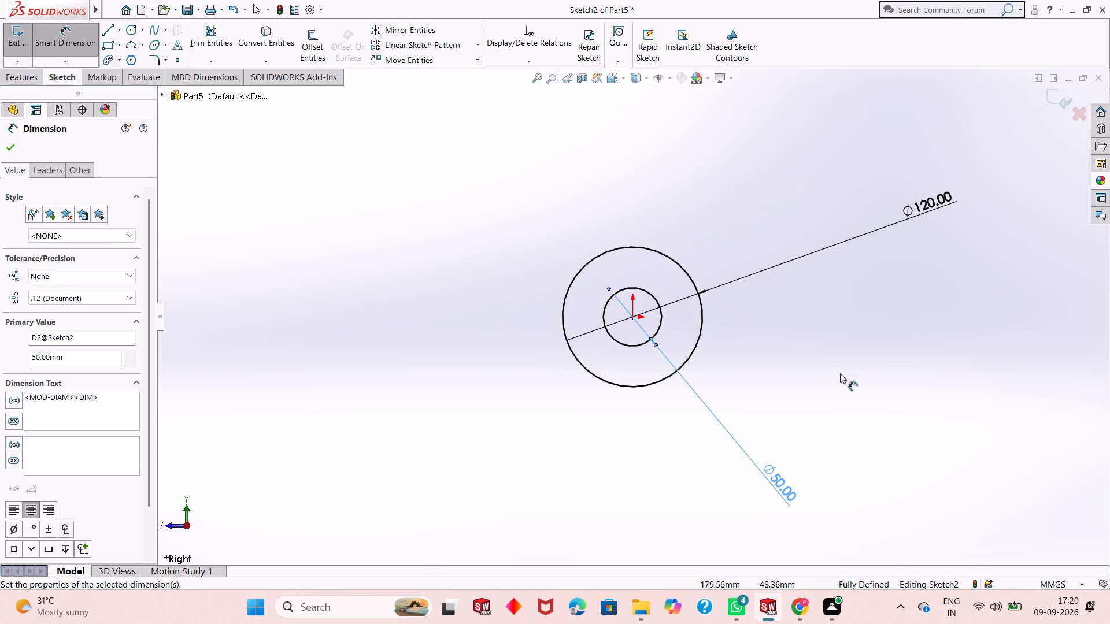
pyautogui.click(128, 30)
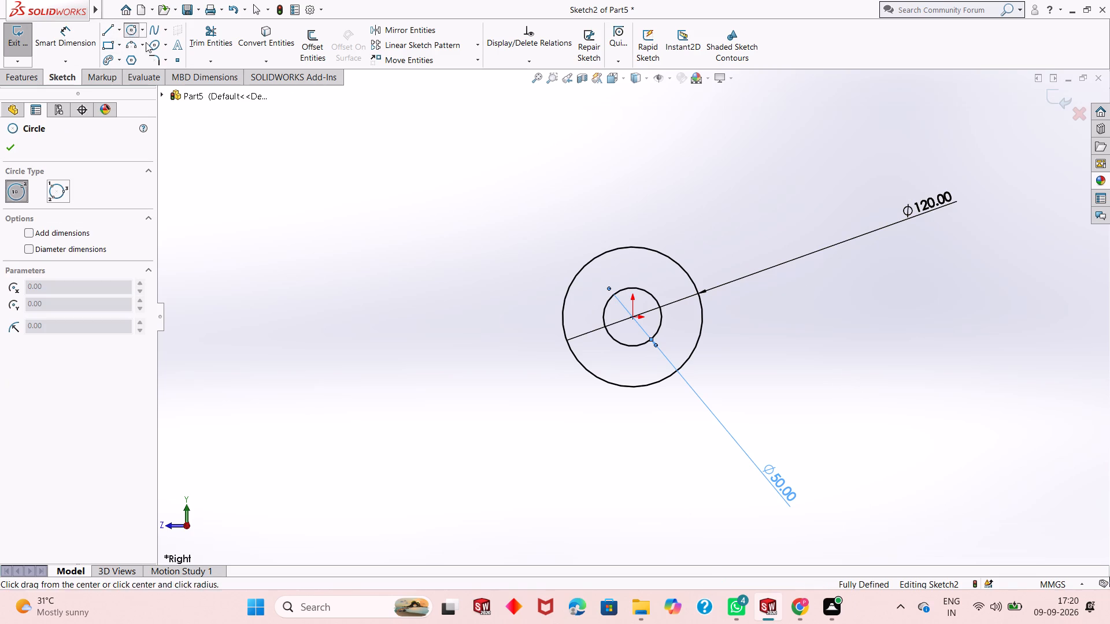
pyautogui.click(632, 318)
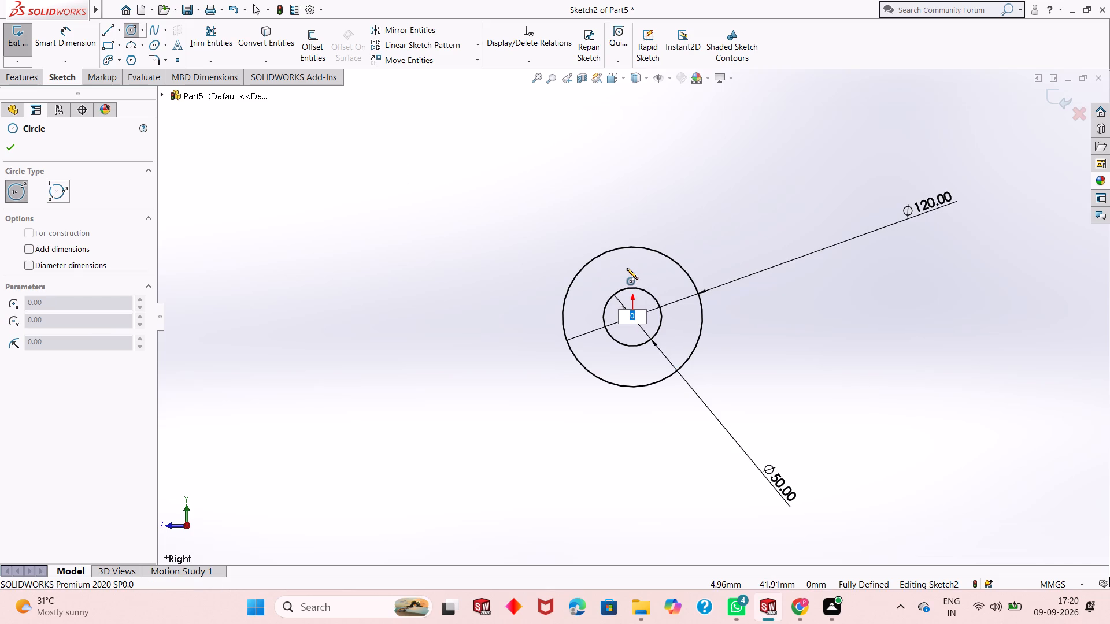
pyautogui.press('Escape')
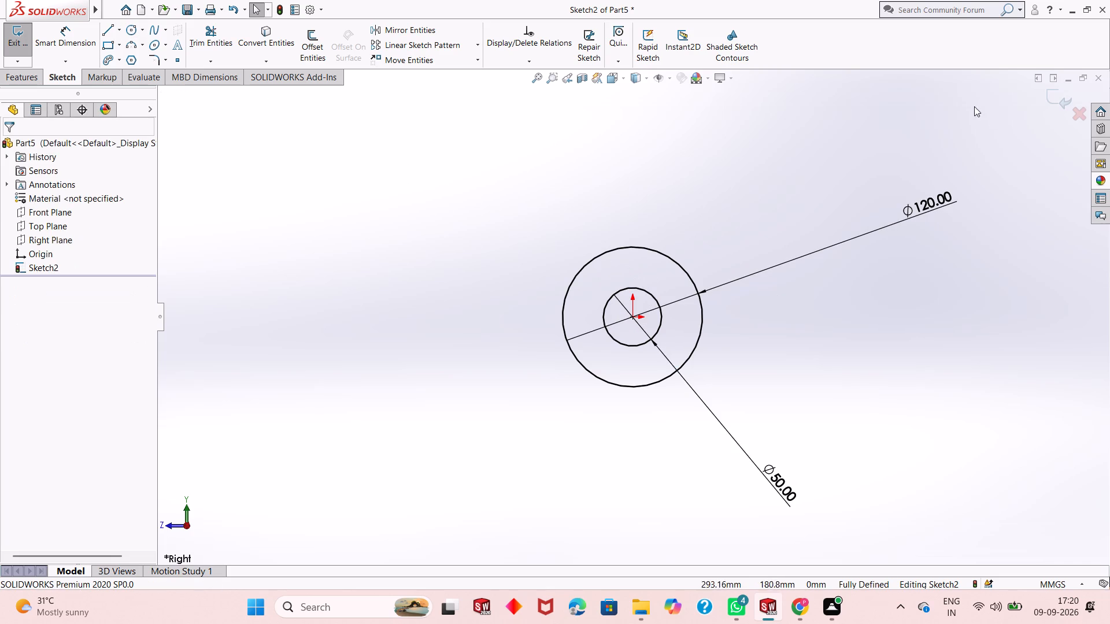
# Sketch a circle of 50 mm radius centred on the origin, between the inner and outer circles.
pyautogui.click(128, 30)
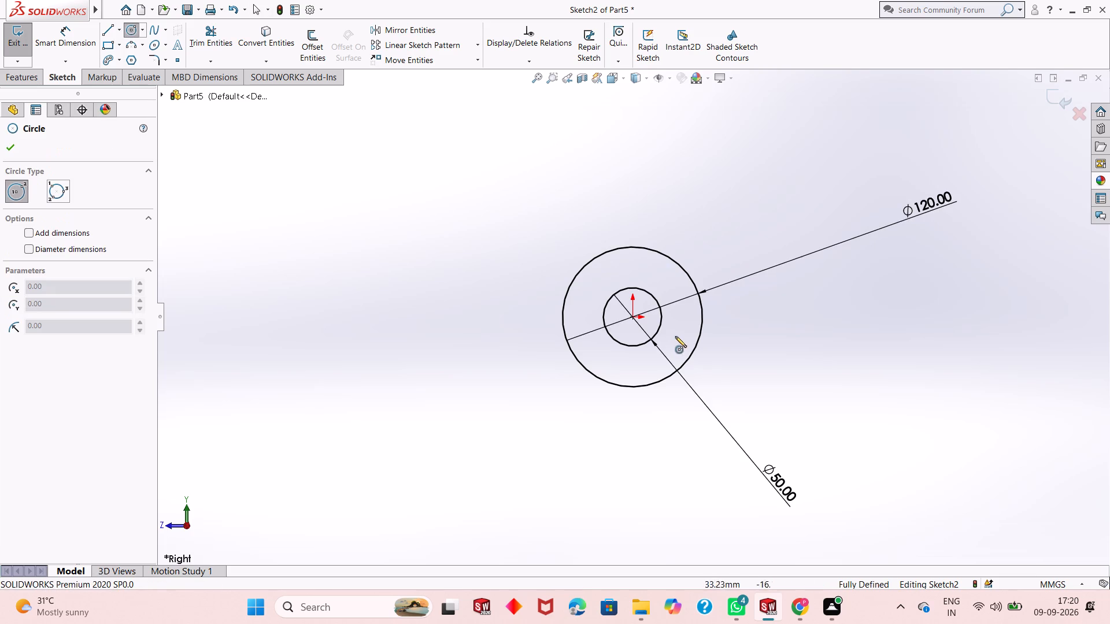
pyautogui.click(634, 315)
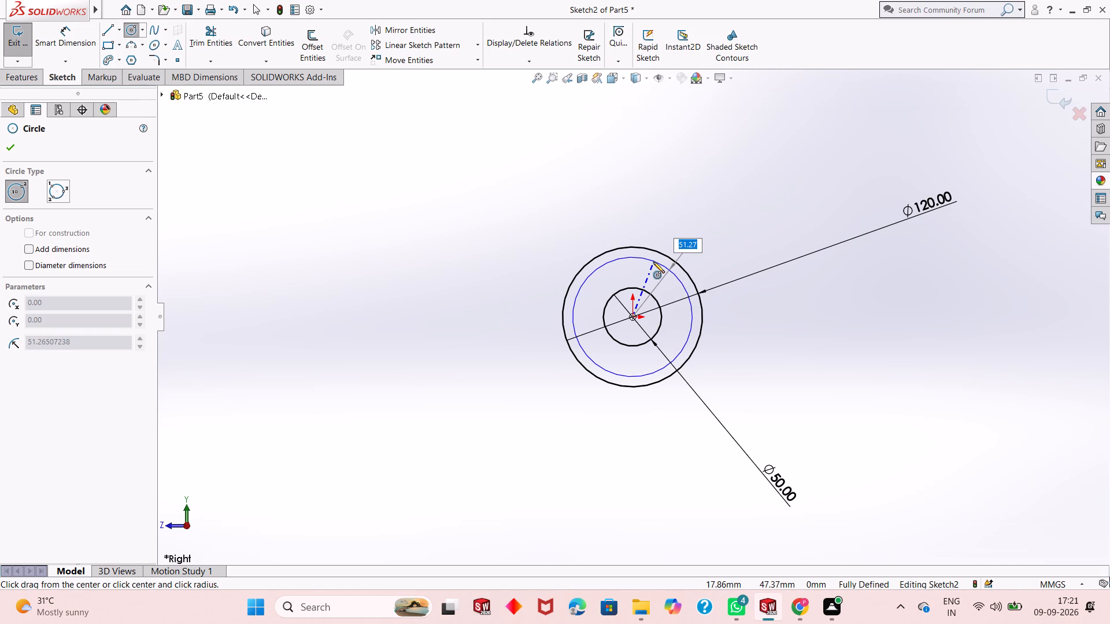
pyautogui.write('50')
pyautogui.press('Return')
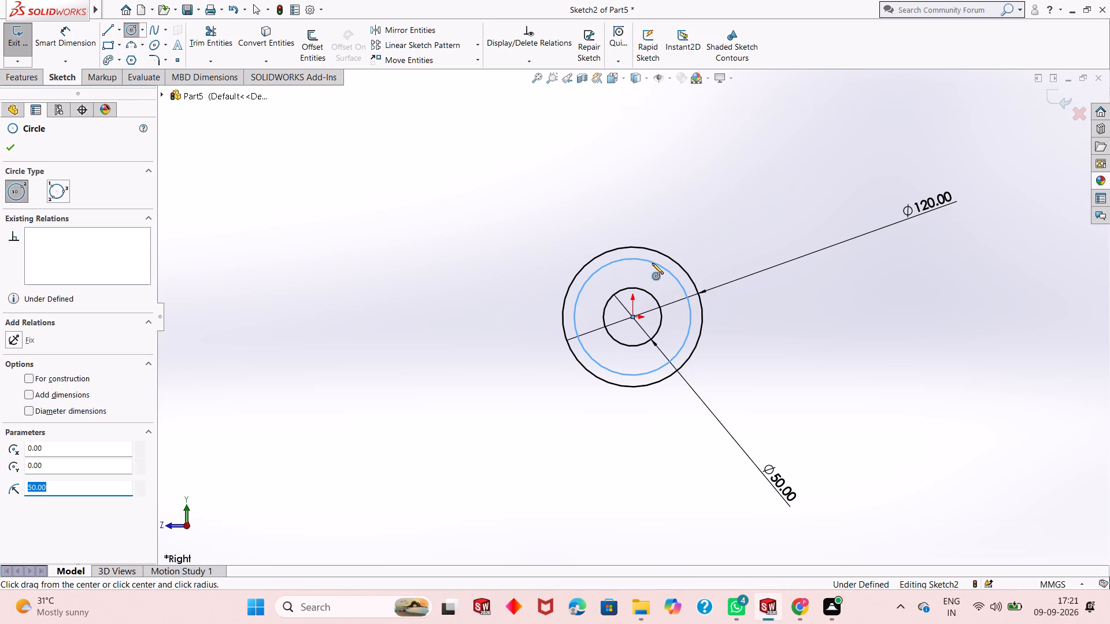
pyautogui.press('Escape')
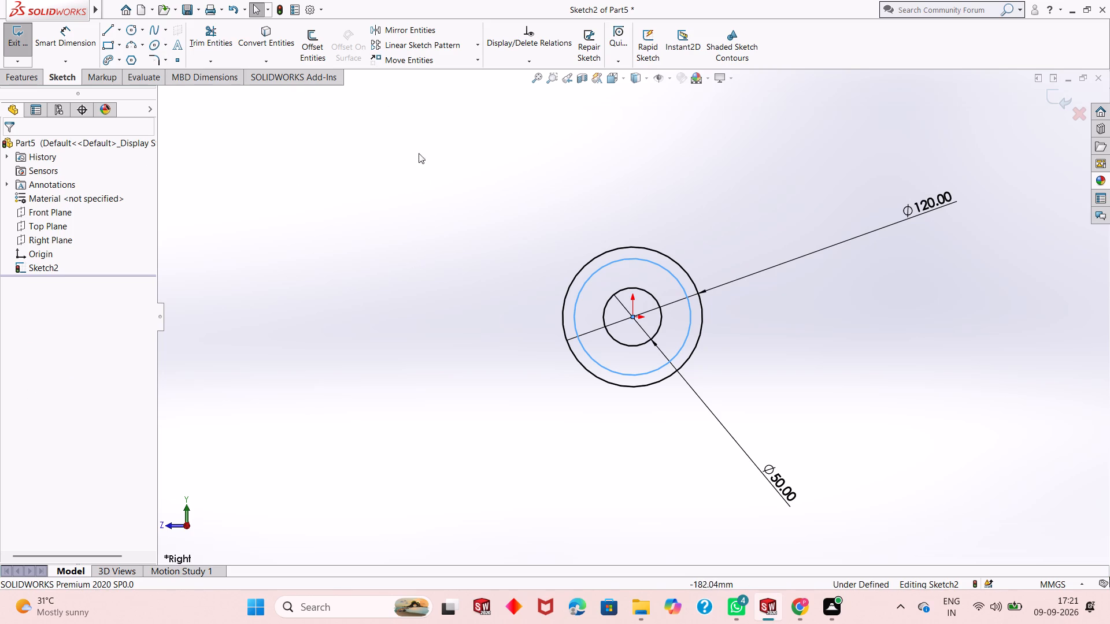
# Sketch a circle of 7 mm radius centred on the top point of the 50 mm radius circle.
pyautogui.click(128, 30)
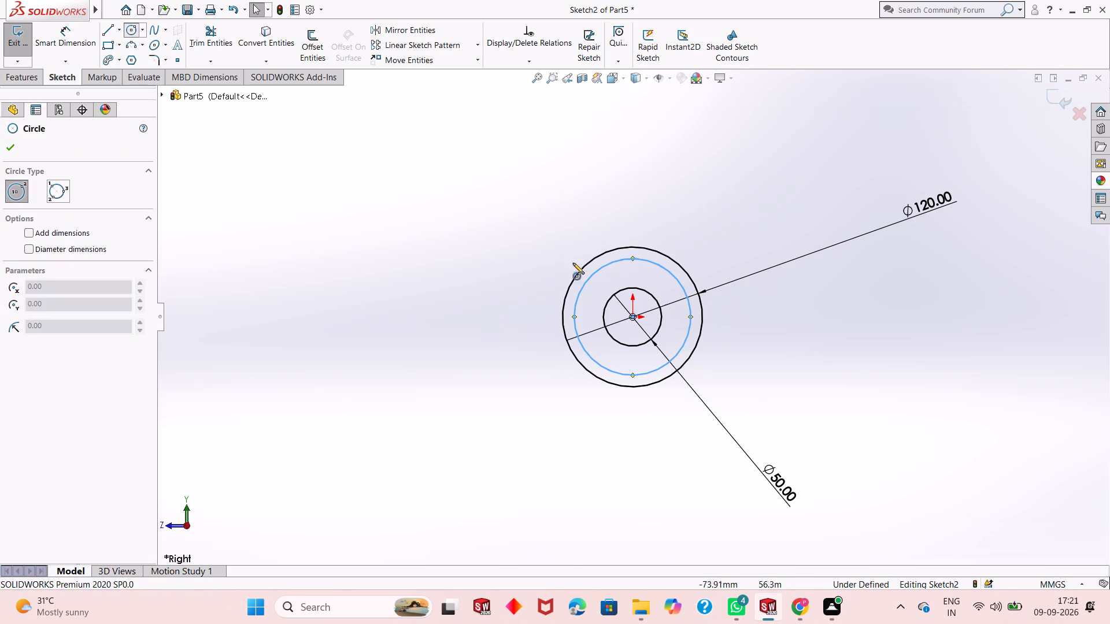
pyautogui.click(634, 259)
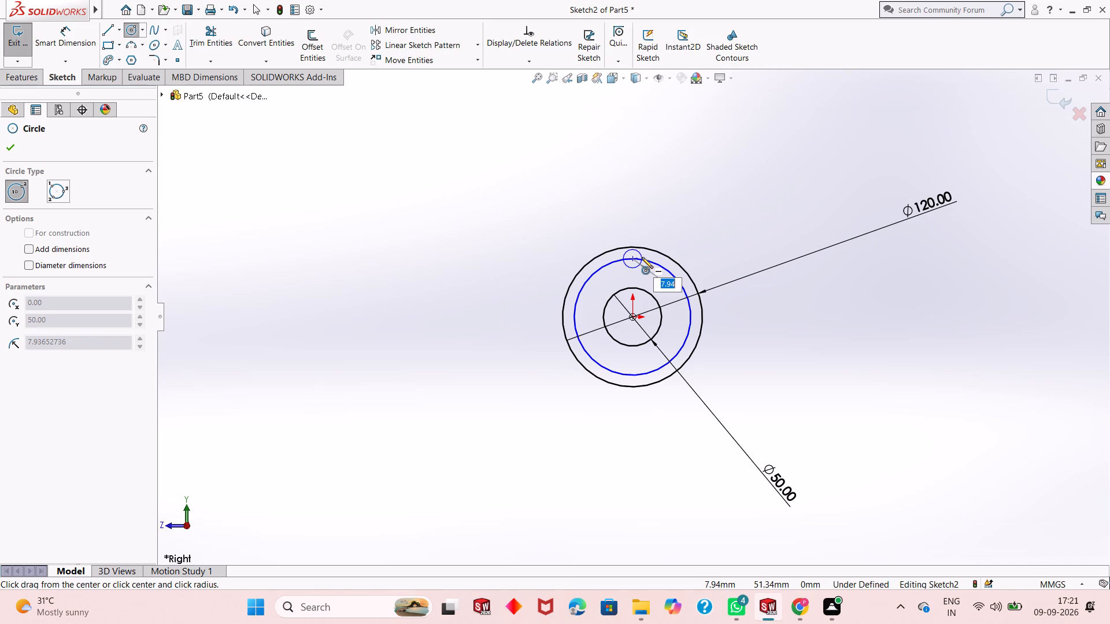
pyautogui.press('7')
pyautogui.press('Return')
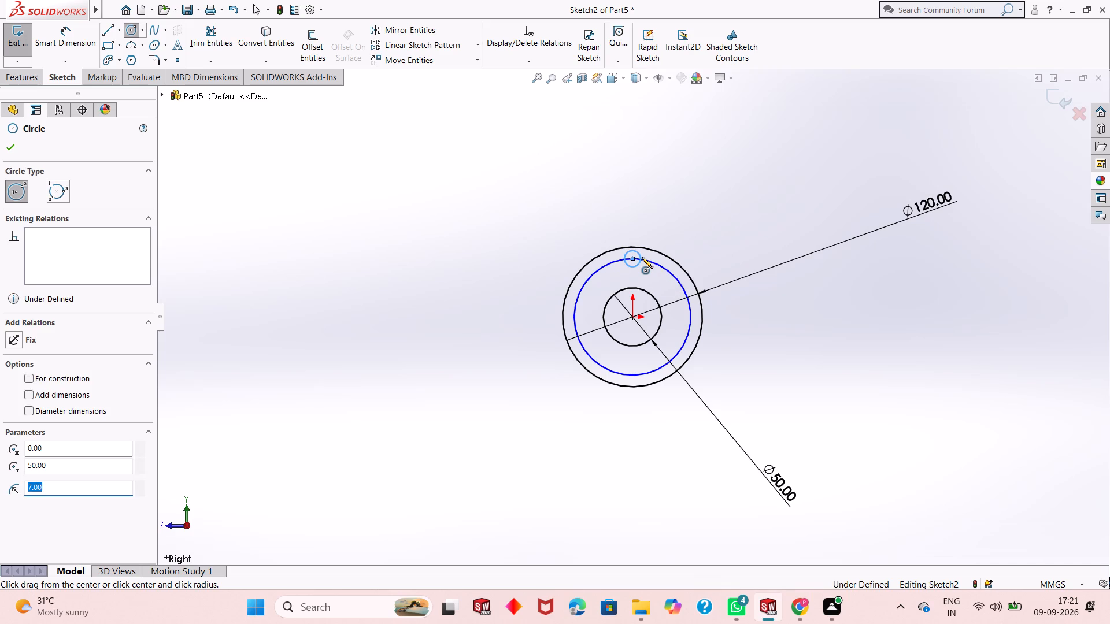
pyautogui.press('Escape')
pyautogui.press('Escape')
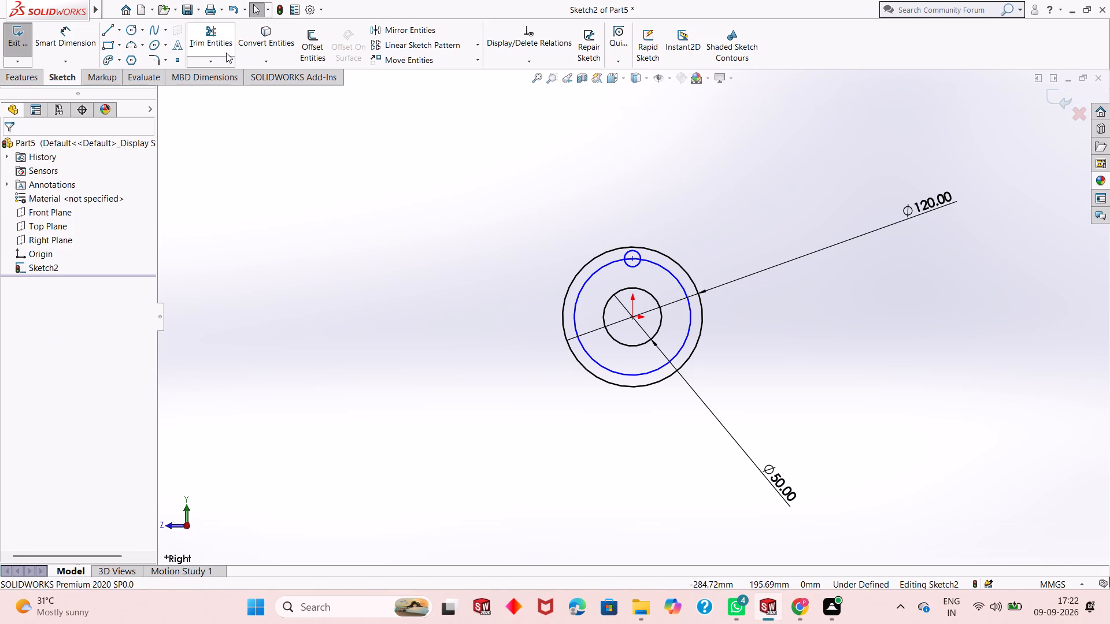
# Dimension the small upper circle's diameter and set it to 15 mm.
pyautogui.click(65, 37)
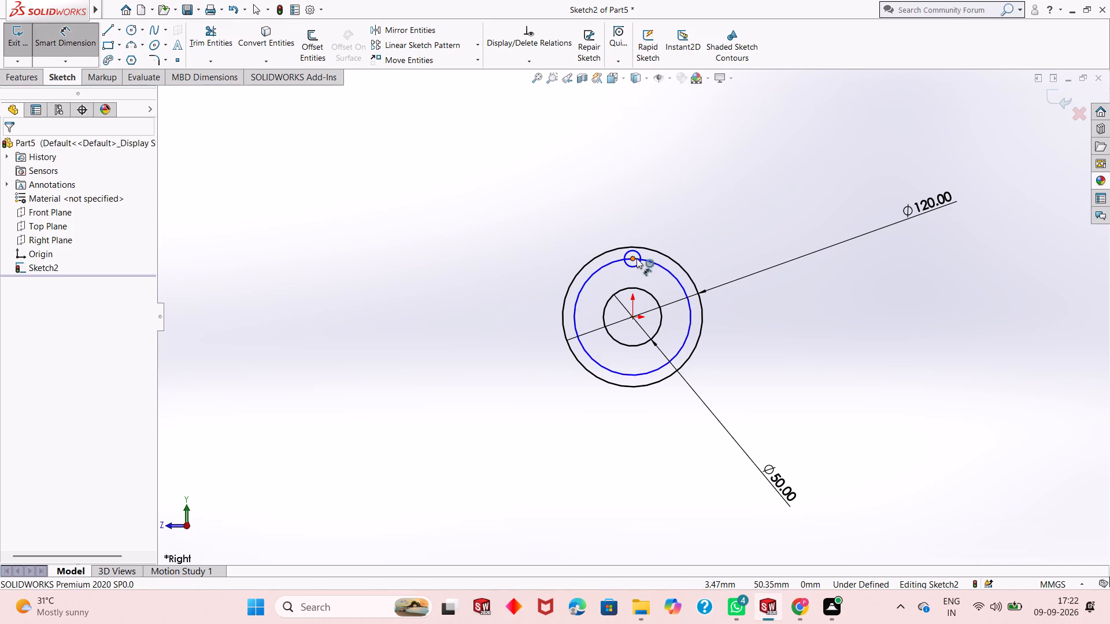
pyautogui.click(641, 254)
pyautogui.click(729, 198)
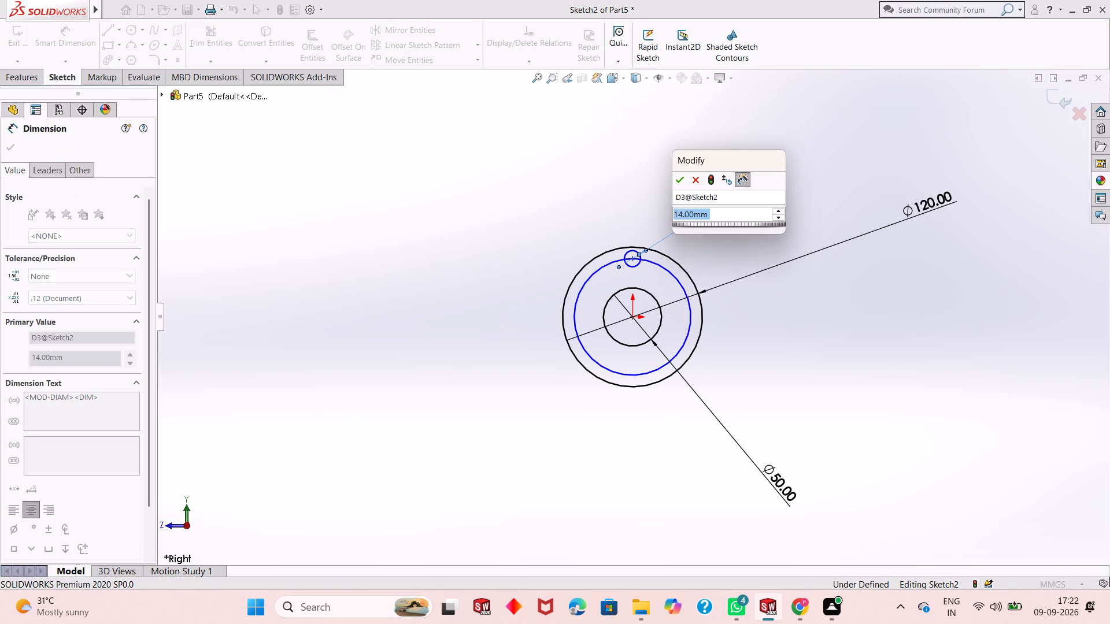
pyautogui.write('15')
pyautogui.press('Return')
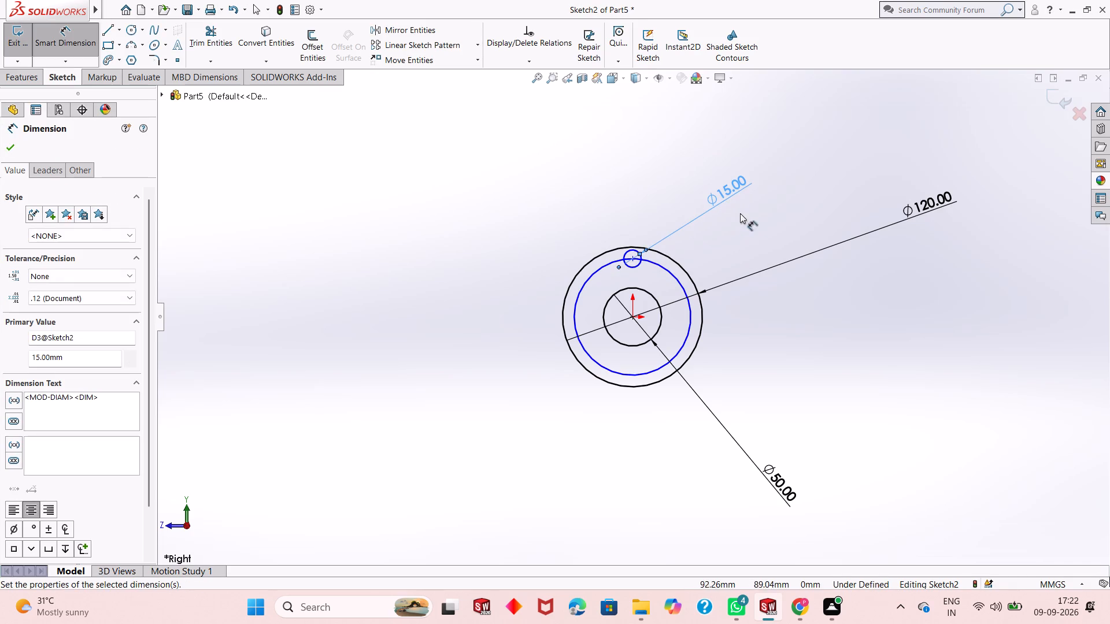
# Dimension the diameter of the middle concentric circle and set it to 90 mm.
pyautogui.click(672, 276)
pyautogui.click(886, 176)
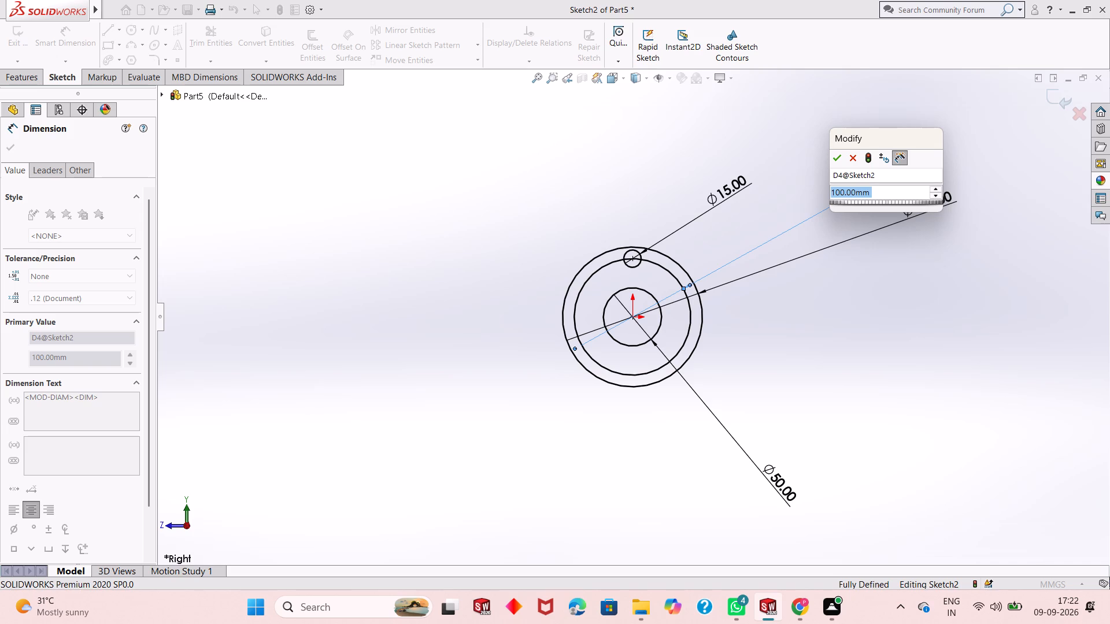
pyautogui.write('45')
pyautogui.press('BackSpace')
pyautogui.press('BackSpace')
pyautogui.press('BackSpace')
pyautogui.write('90')
pyautogui.press('Return')
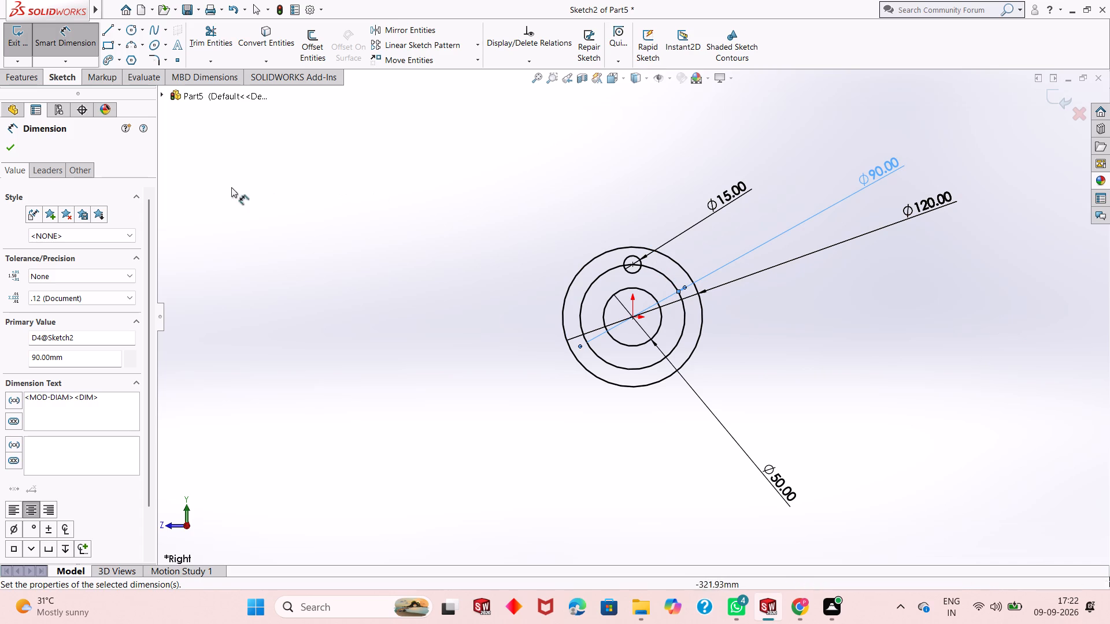
pyautogui.click(5, 148)
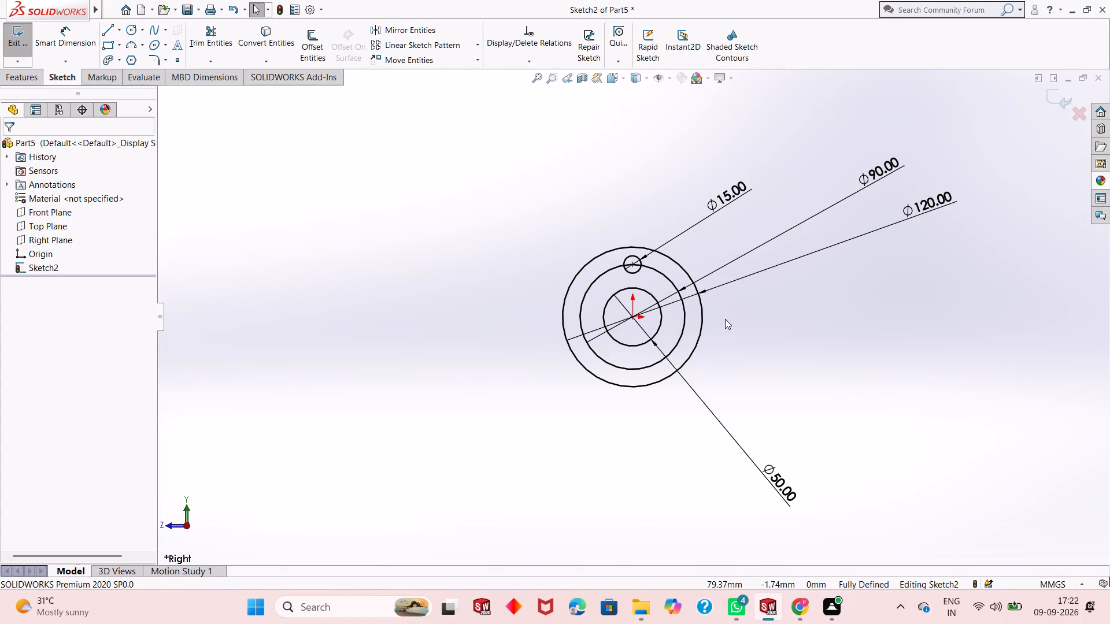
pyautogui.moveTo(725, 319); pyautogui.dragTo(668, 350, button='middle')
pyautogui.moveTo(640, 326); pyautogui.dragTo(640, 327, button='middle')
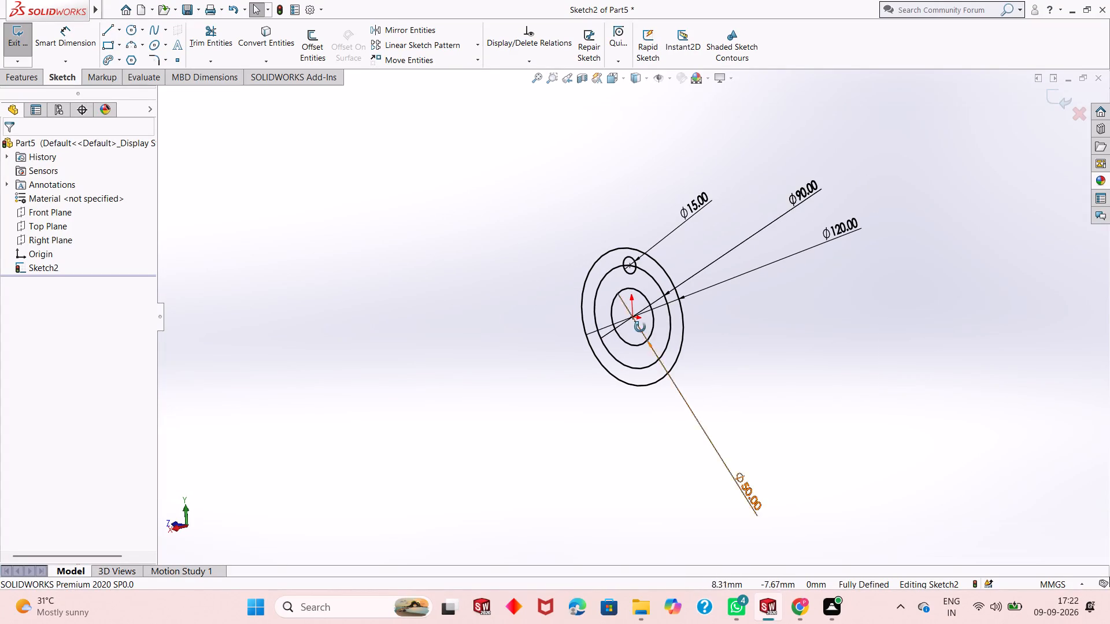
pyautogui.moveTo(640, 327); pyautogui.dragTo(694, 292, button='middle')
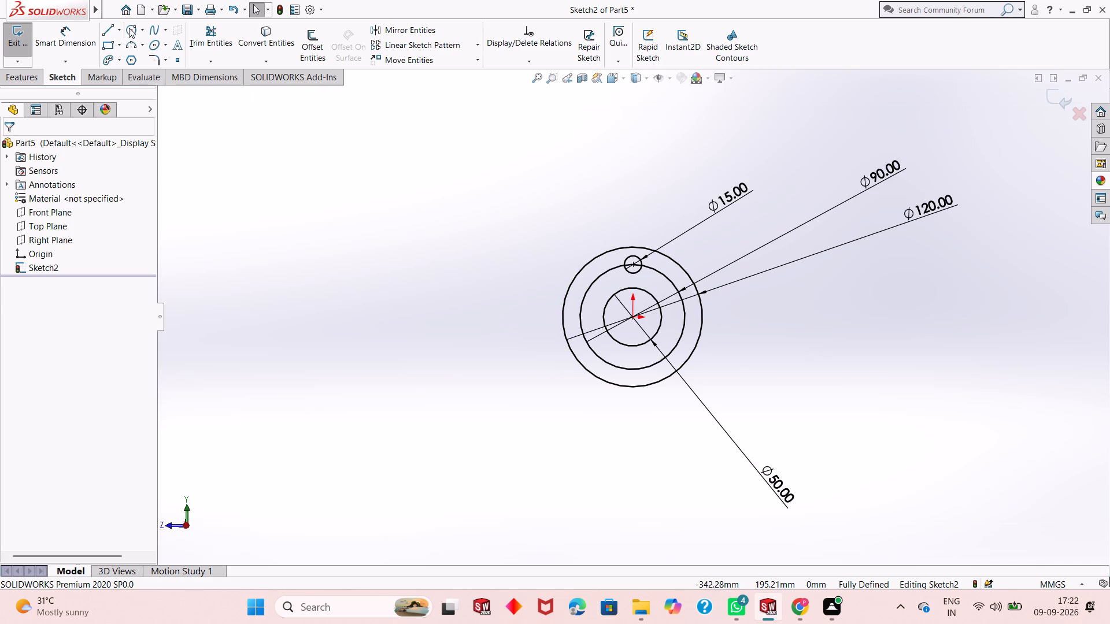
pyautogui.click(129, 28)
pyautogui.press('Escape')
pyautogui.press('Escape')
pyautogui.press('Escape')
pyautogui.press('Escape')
# Delete the 90 mm middle circle along with its dimension.
pyautogui.click(598, 281)
pyautogui.press('Delete')
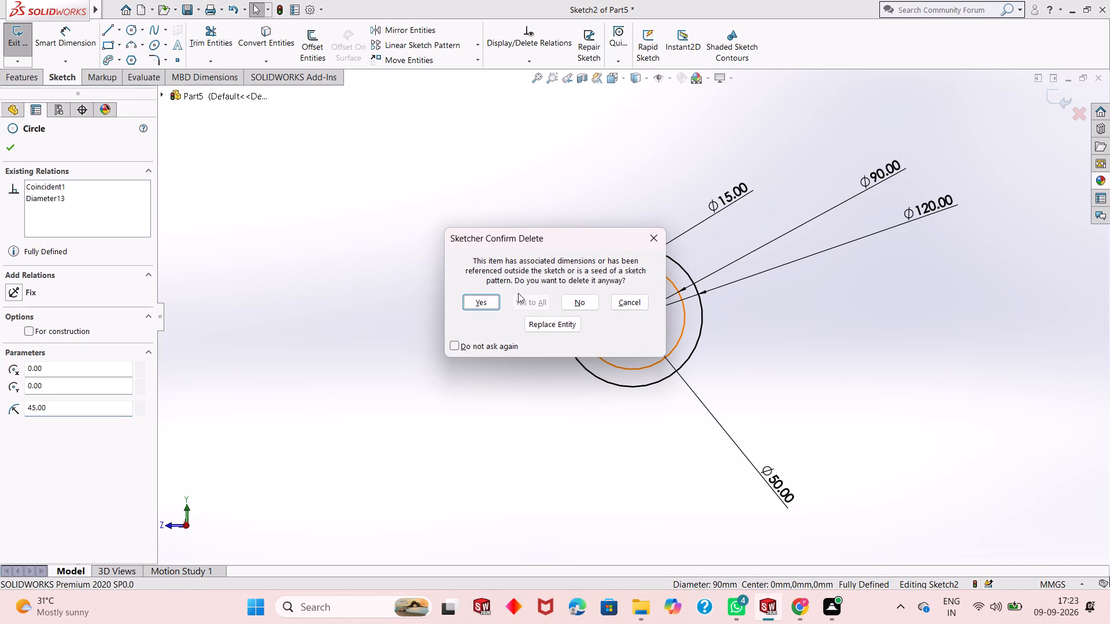
pyautogui.click(487, 299)
# Create a circular sketch pattern of the 15 mm circle about the origin with 4 equally spaced instances over 360 degrees.
pyautogui.click(634, 259)
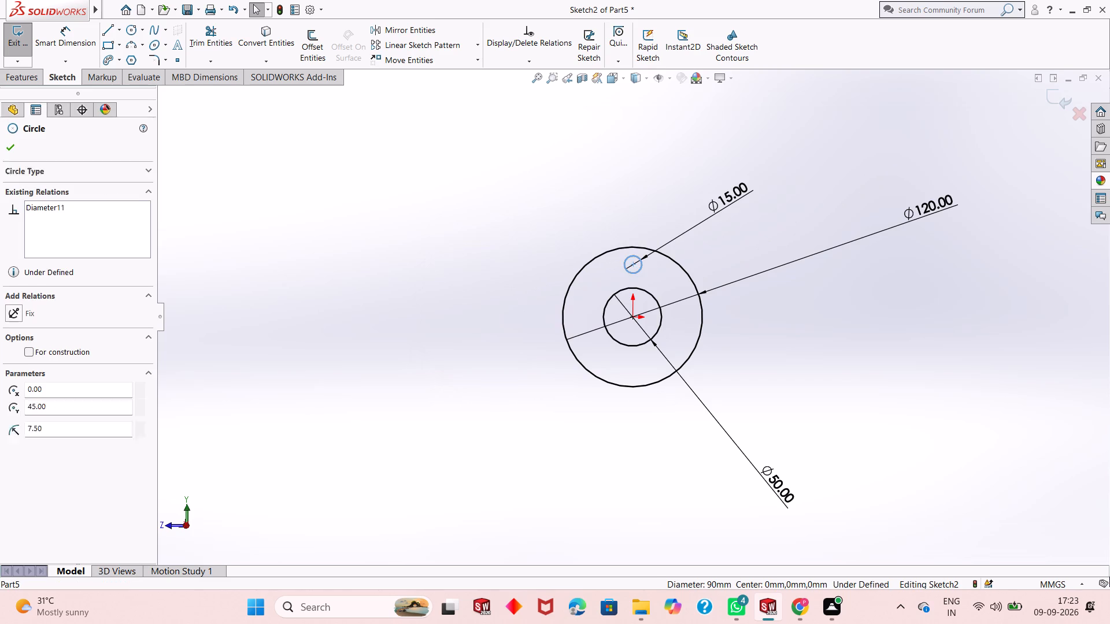
pyautogui.click(478, 47)
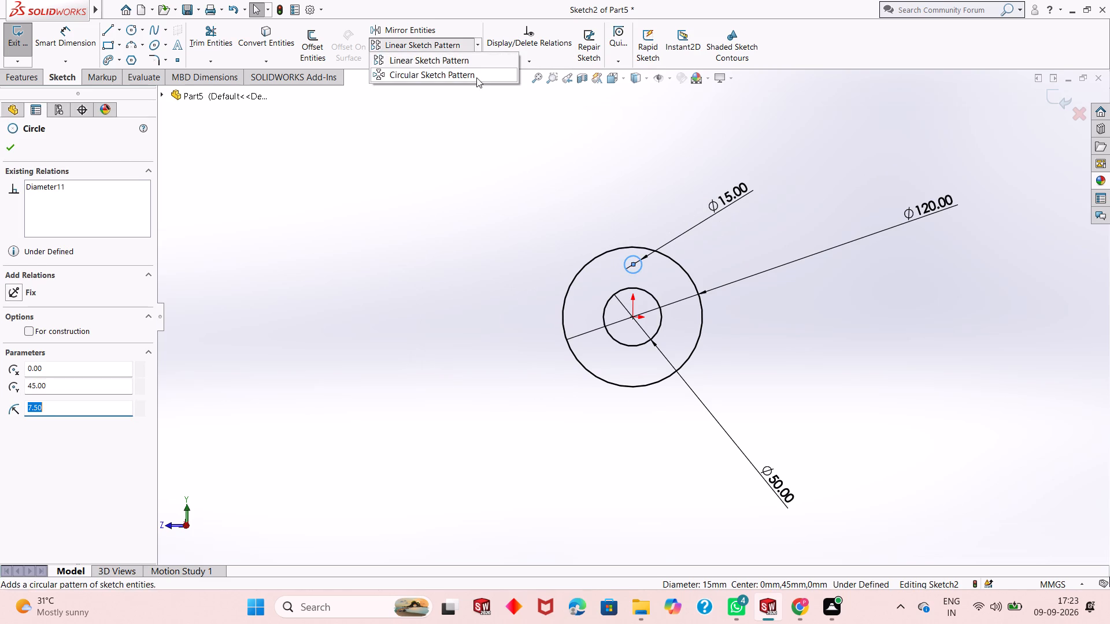
pyautogui.click(476, 79)
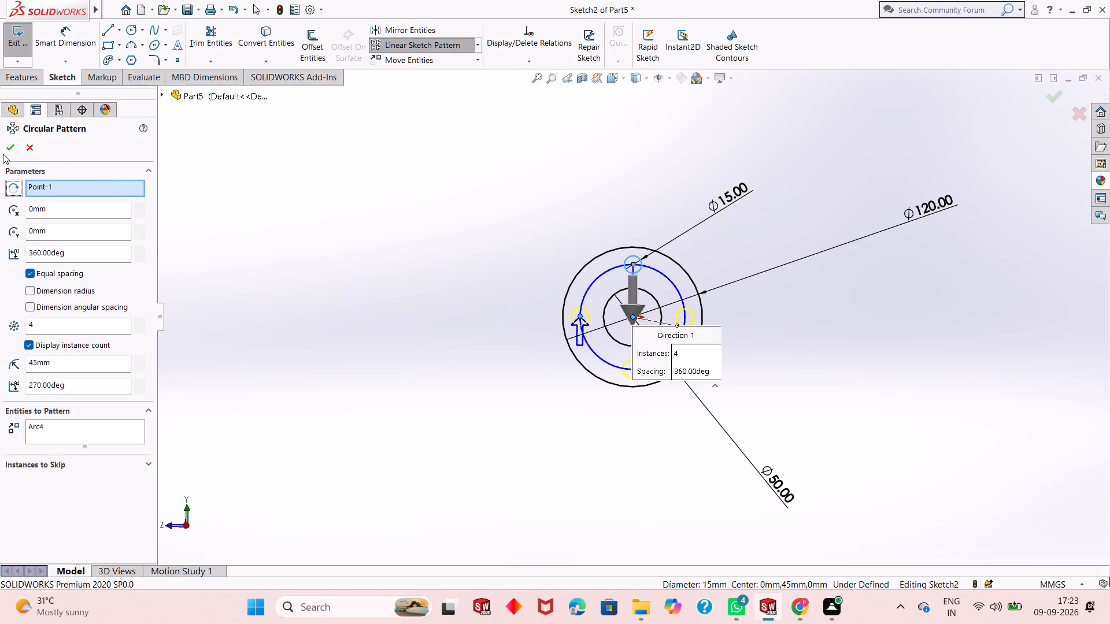
pyautogui.click(3, 154)
pyautogui.press('Escape')
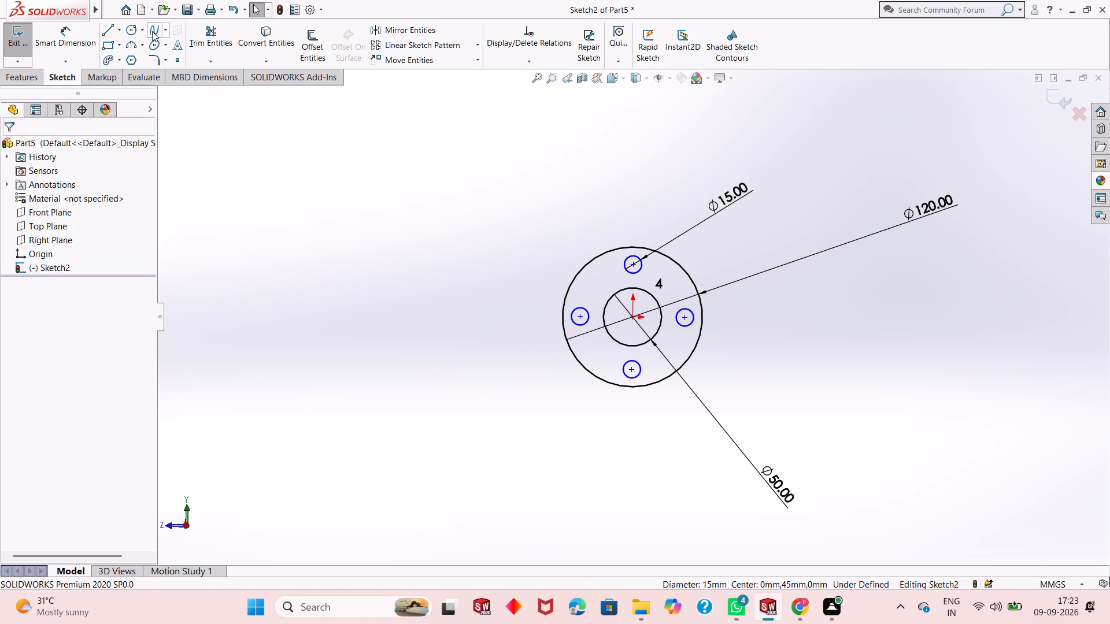
# Dimension the vertical distance between the origin and the upper 15 mm circle's centre.
pyautogui.click(85, 44)
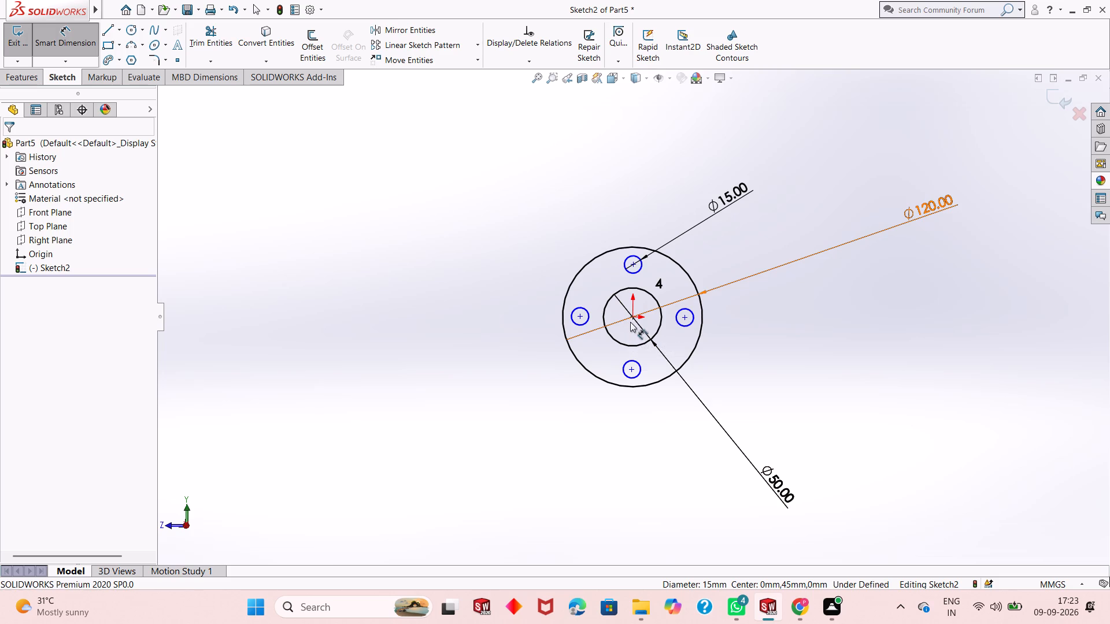
pyautogui.click(631, 317)
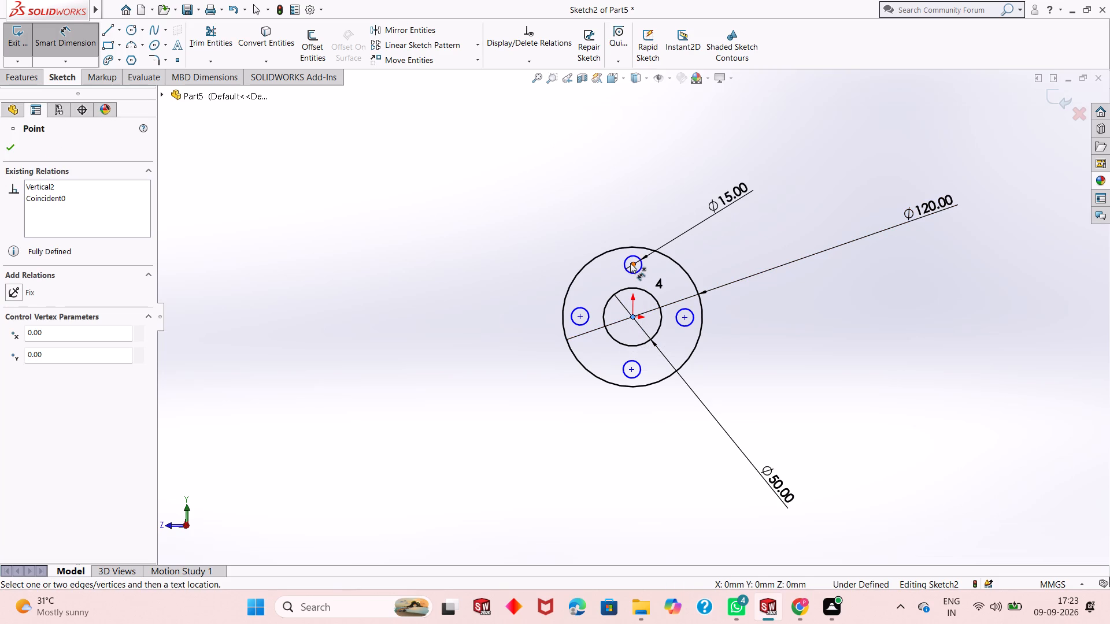
pyautogui.click(630, 263)
pyautogui.click(818, 275)
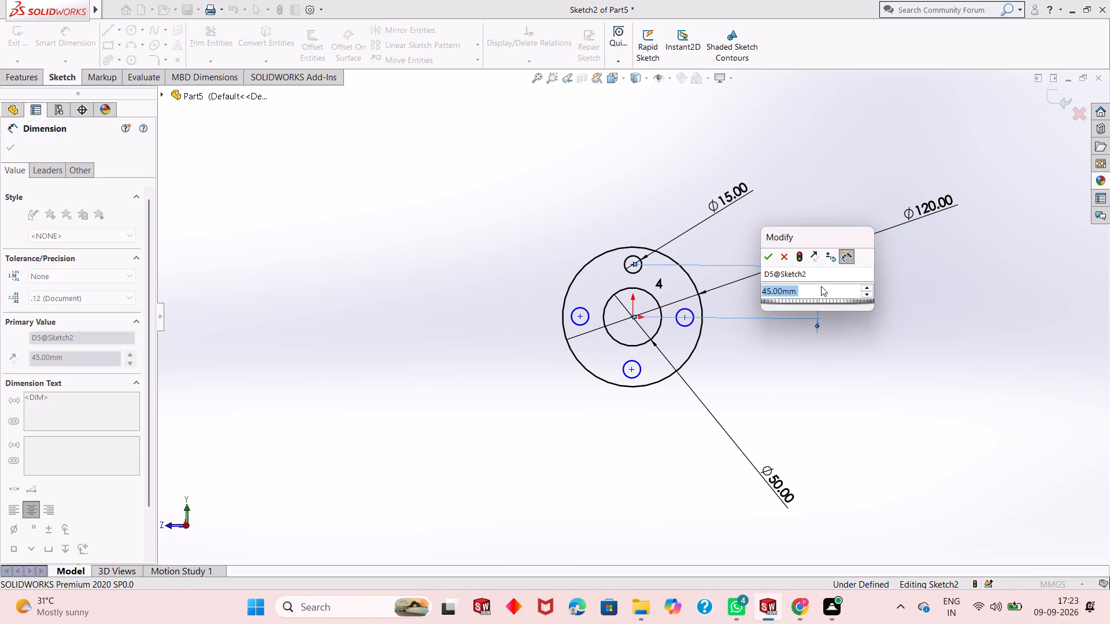
pyautogui.click(765, 256)
# Dimension the horizontal distance between the centres of the upper small circle and the one left of the origin.
pyautogui.click(632, 267)
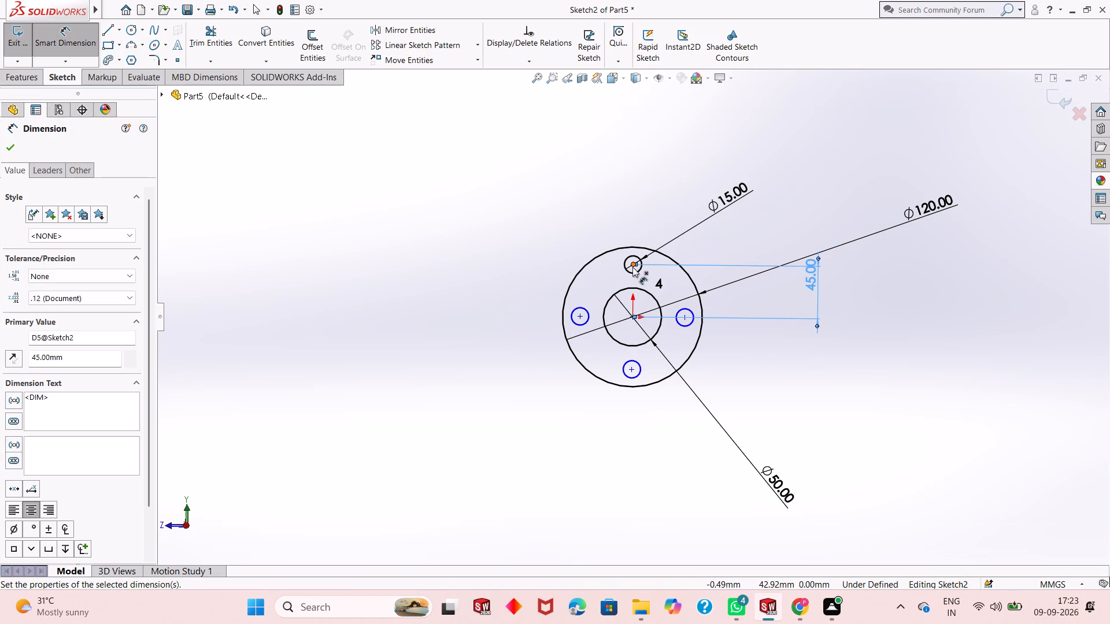
pyautogui.click(580, 318)
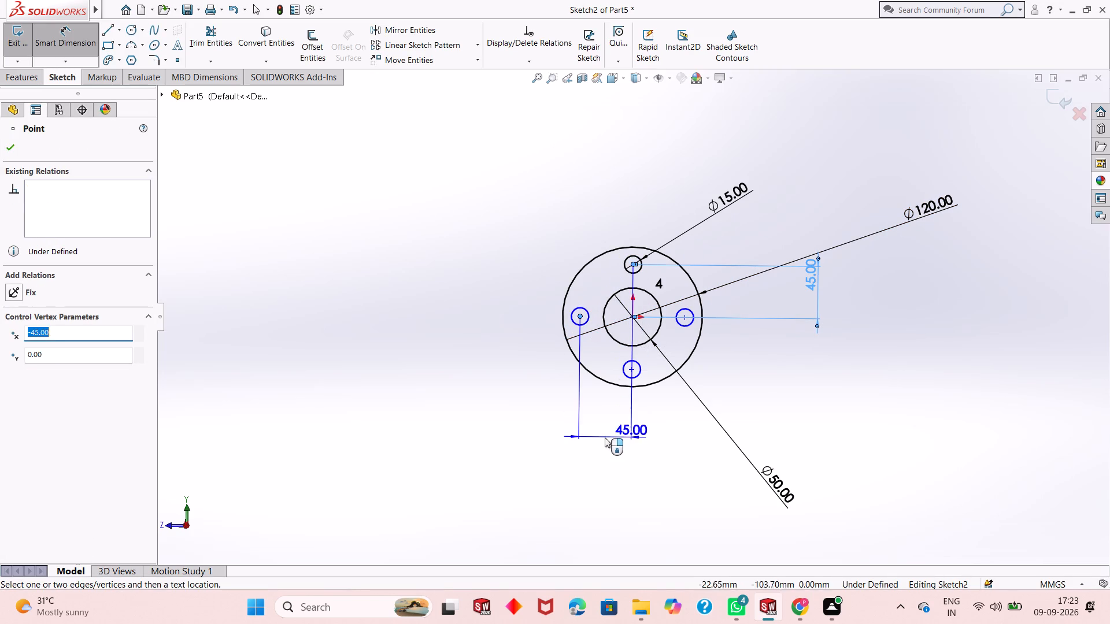
pyautogui.click(605, 439)
pyautogui.click(557, 428)
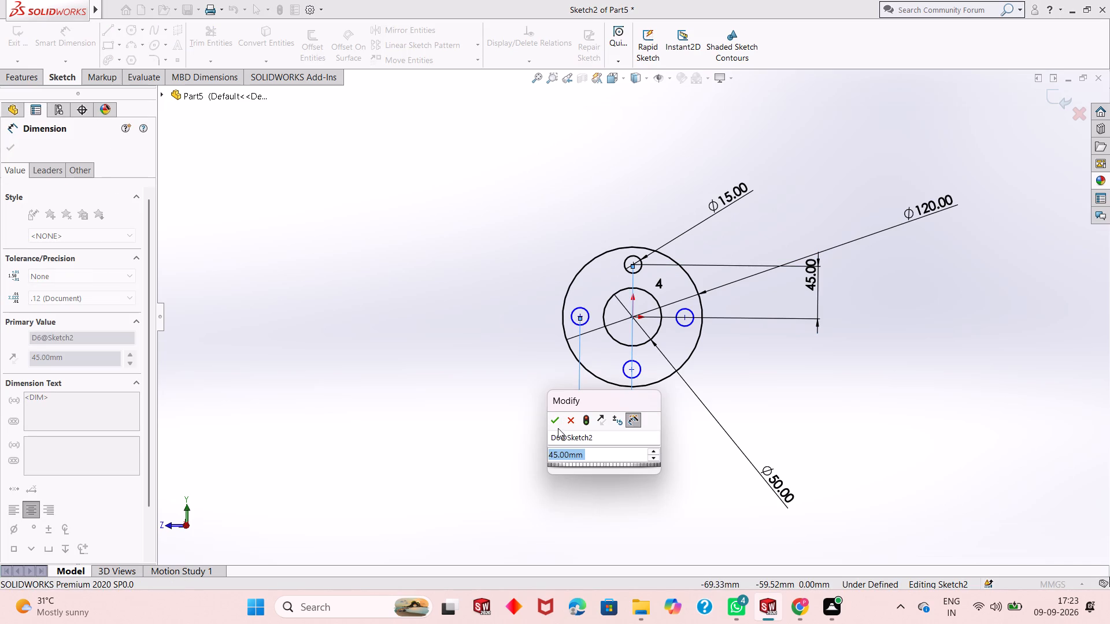
pyautogui.click(552, 417)
# Dimension the horizontal distance from the origin to the centre of the small circle on its right.
pyautogui.click(631, 320)
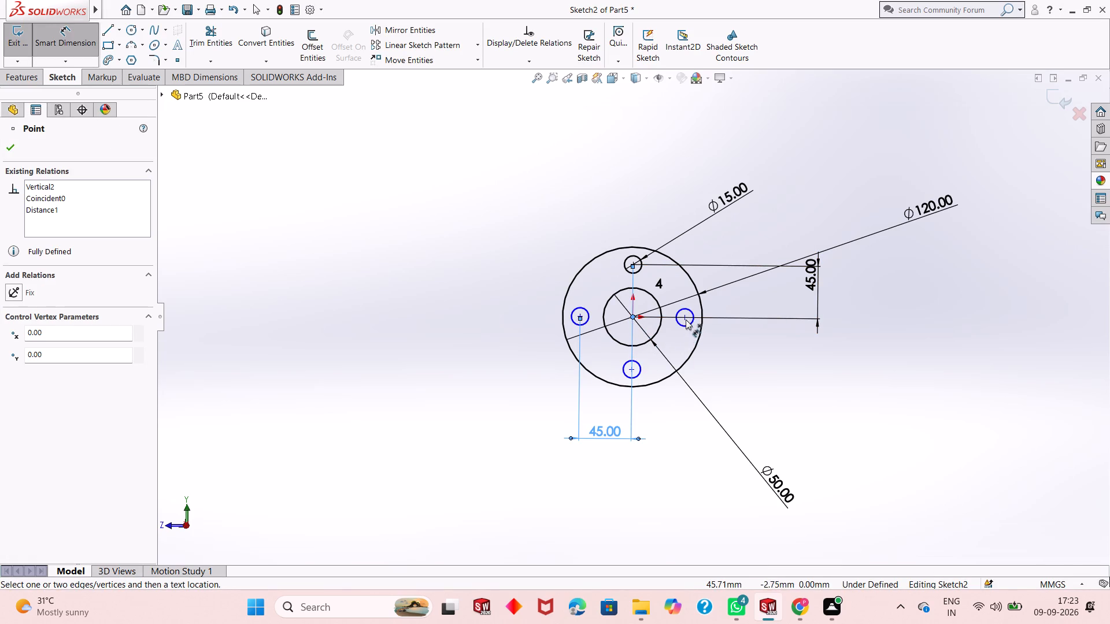
pyautogui.click(686, 320)
pyautogui.click(684, 483)
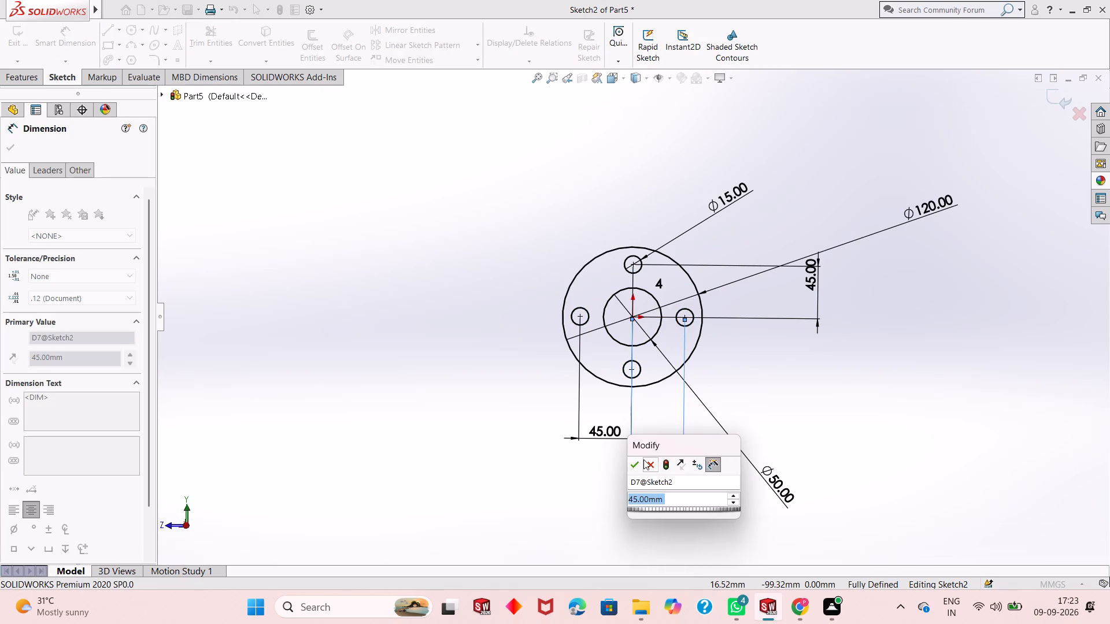
pyautogui.click(635, 463)
pyautogui.press('Escape')
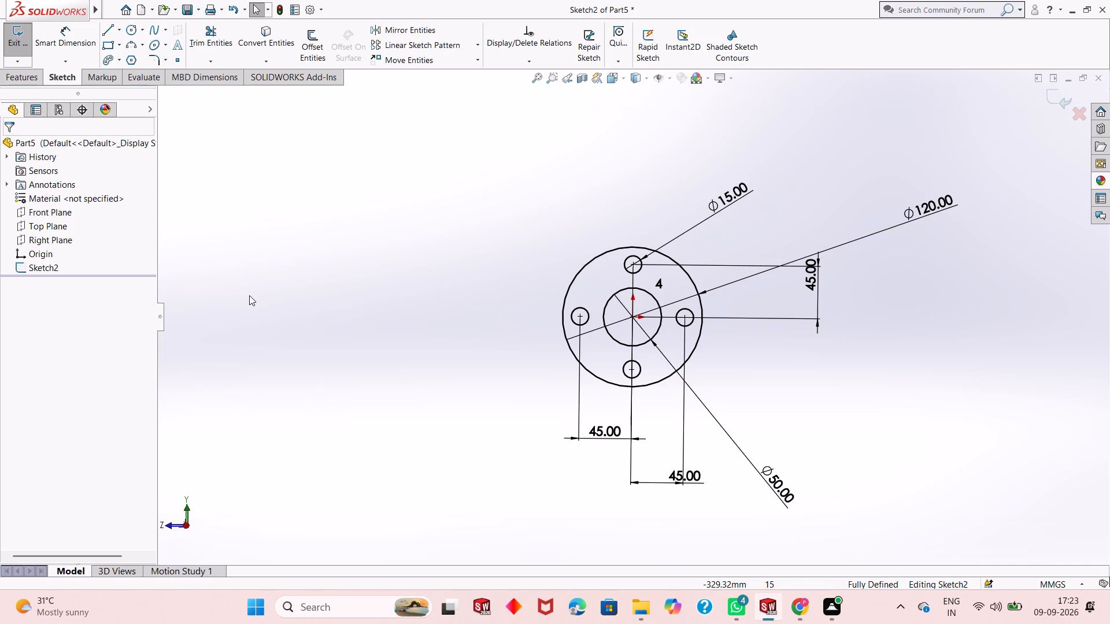
# Extrude the flange sketch as a 20 mm blind boss, keeping the default direction from the Right Plane.
pyautogui.click(38, 77)
pyautogui.click(29, 53)
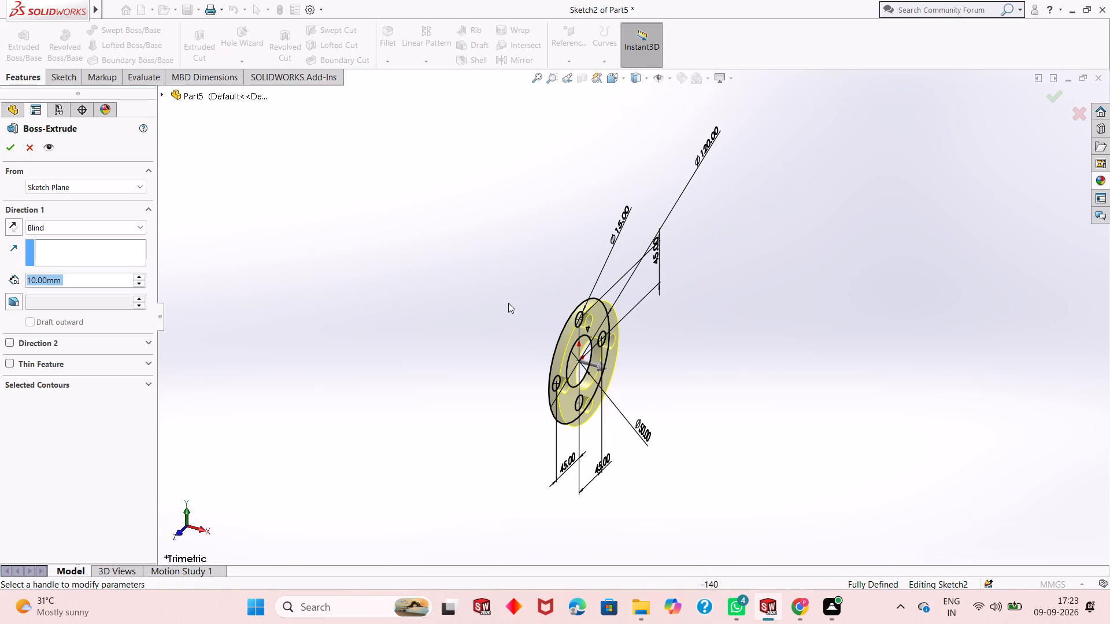
pyautogui.moveTo(524, 300); pyautogui.dragTo(408, 337, button='middle')
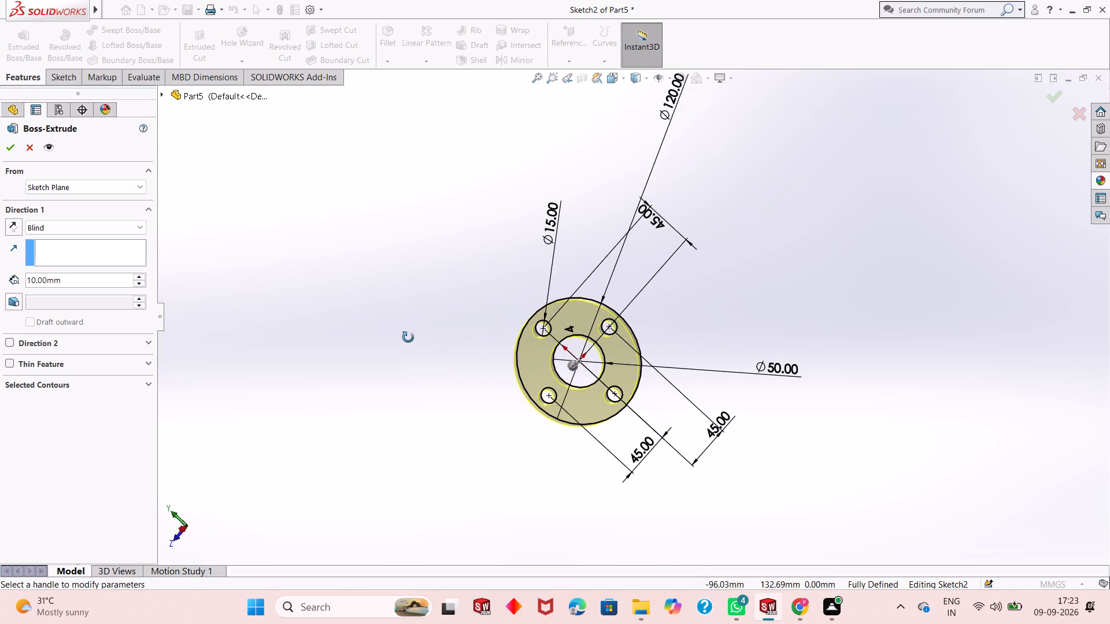
pyautogui.moveTo(408, 337); pyautogui.dragTo(715, 366, button='middle')
pyautogui.middleClick(716, 367)
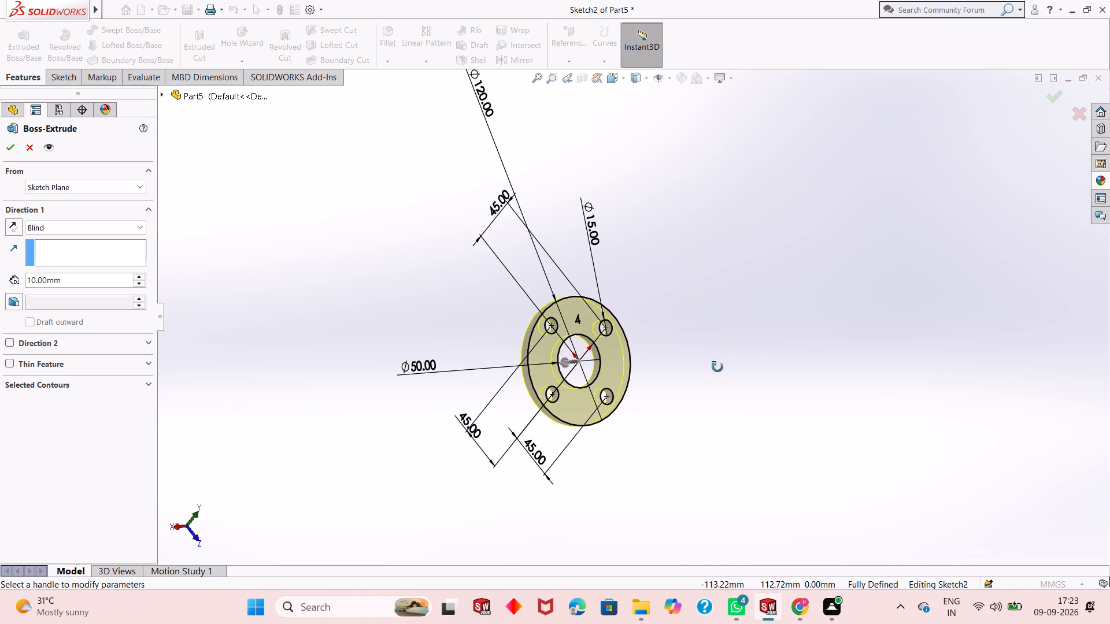
pyautogui.moveTo(712, 367); pyautogui.dragTo(336, 357, button='middle')
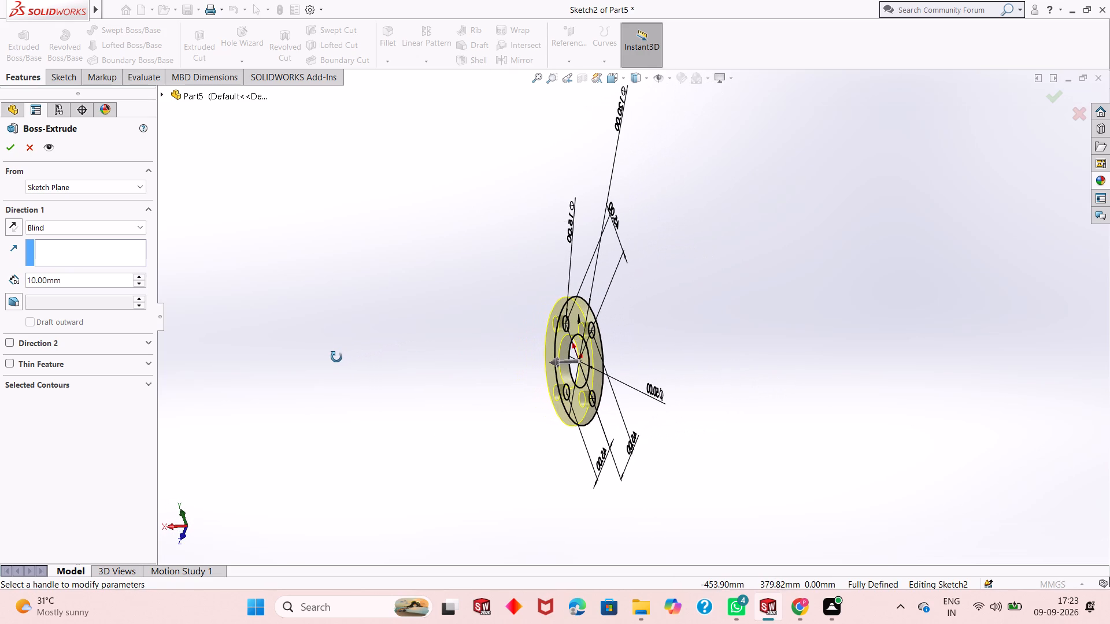
pyautogui.moveTo(336, 357); pyautogui.dragTo(432, 334, button='middle')
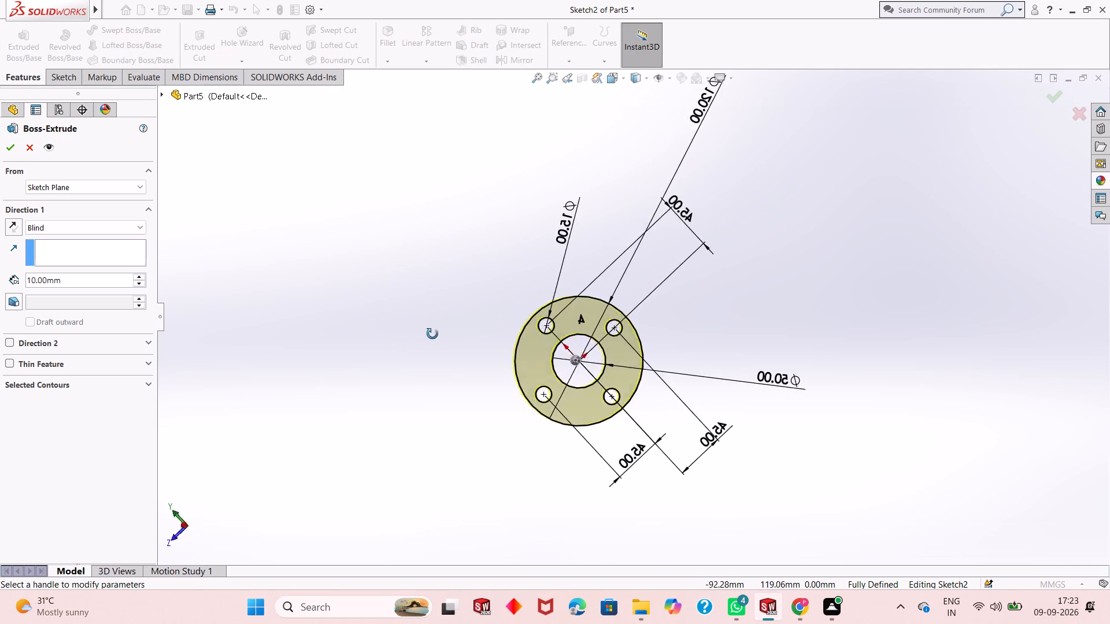
pyautogui.moveTo(432, 334); pyautogui.dragTo(579, 310, button='middle')
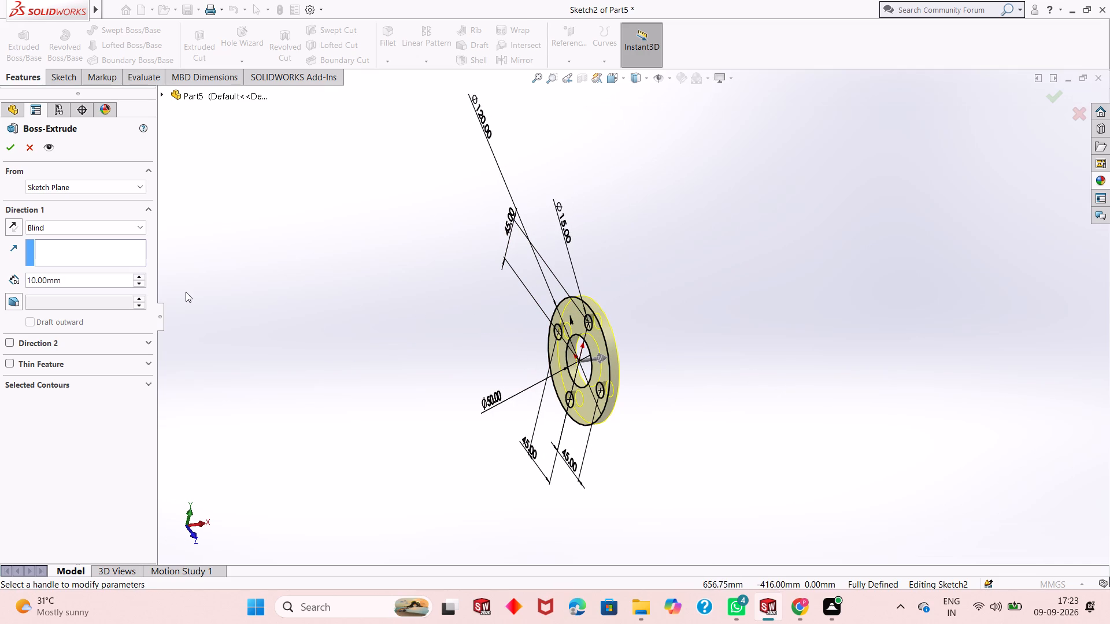
pyautogui.doubleClick(71, 282)
pyautogui.write('20')
pyautogui.press('Return')
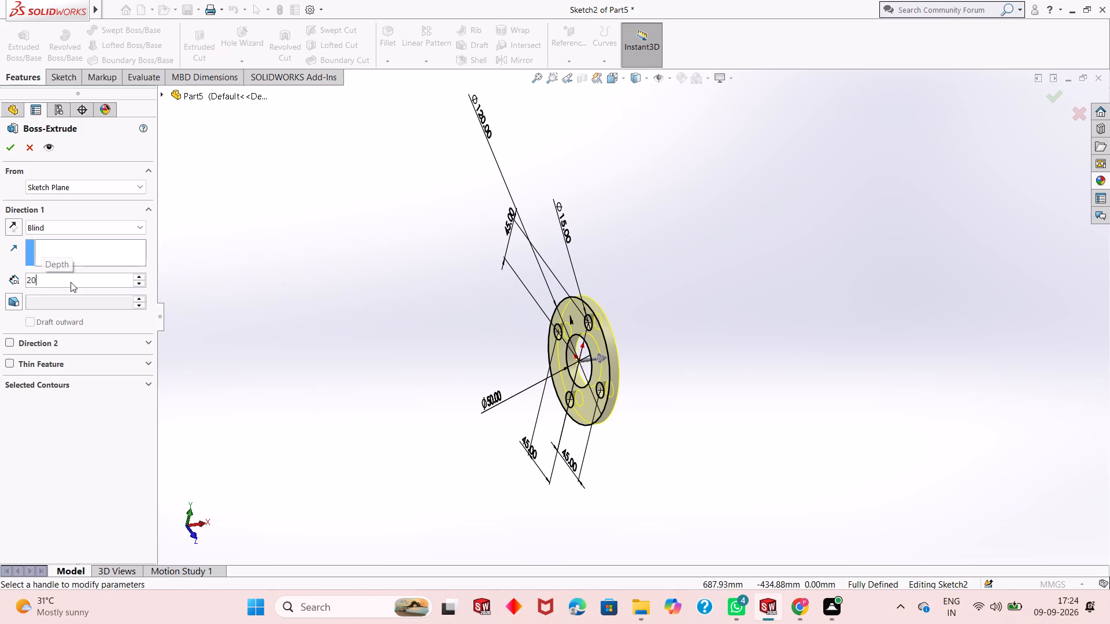
pyautogui.click(12, 229)
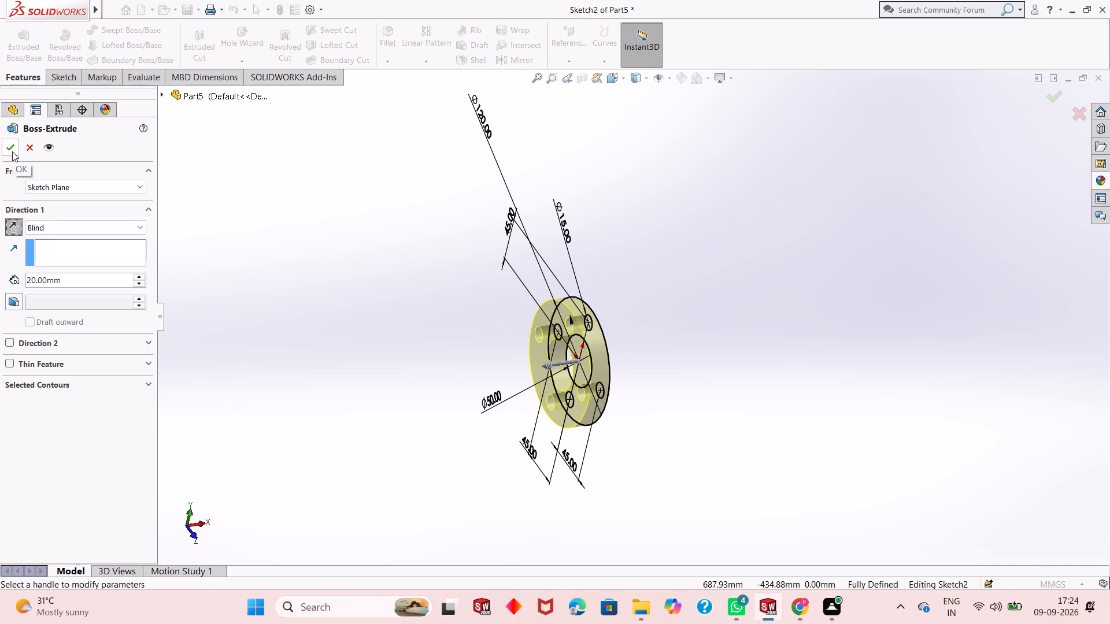
pyautogui.click(5, 233)
pyautogui.click(8, 152)
pyautogui.press('Escape')
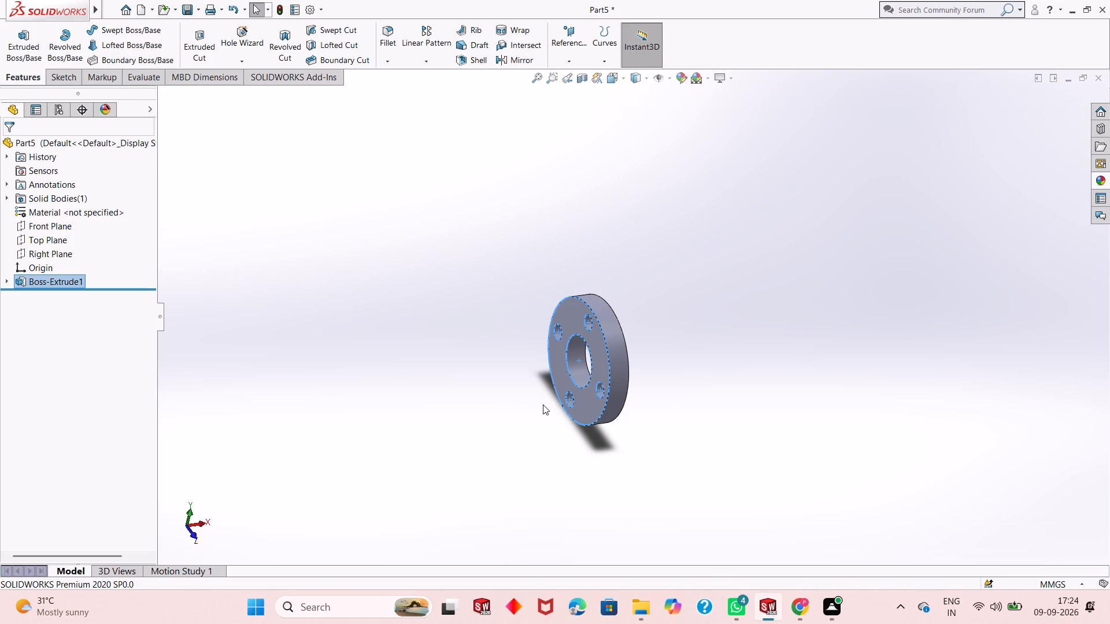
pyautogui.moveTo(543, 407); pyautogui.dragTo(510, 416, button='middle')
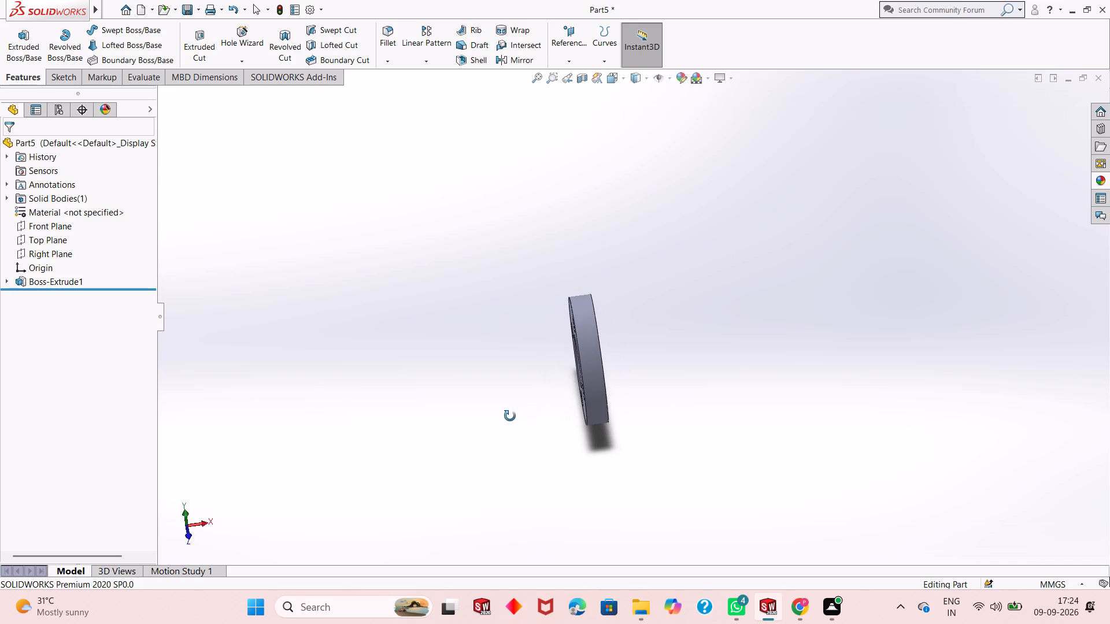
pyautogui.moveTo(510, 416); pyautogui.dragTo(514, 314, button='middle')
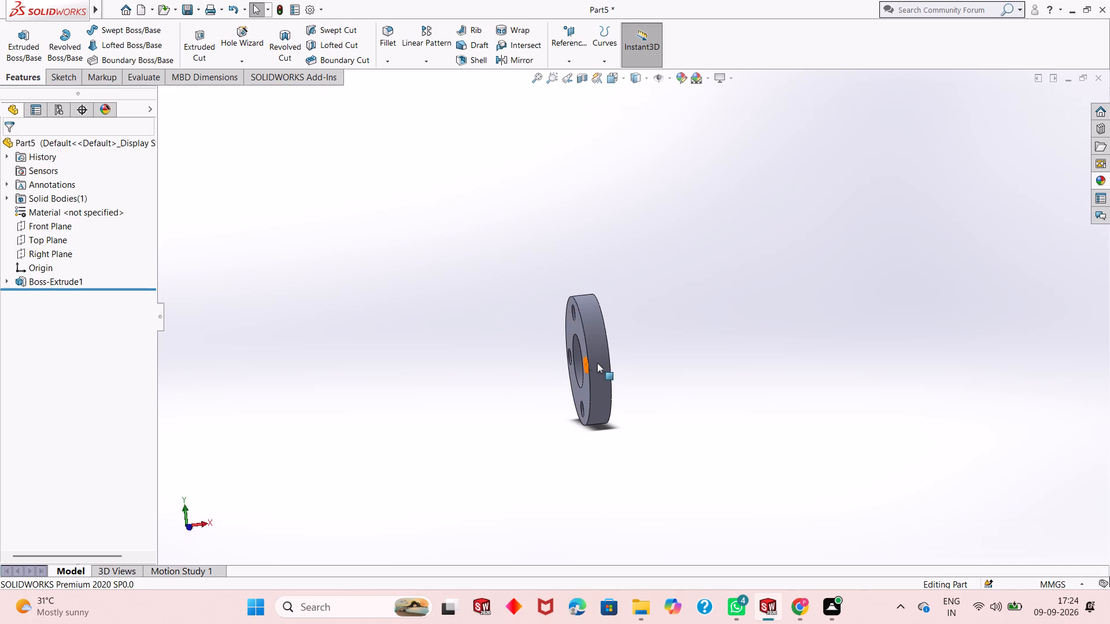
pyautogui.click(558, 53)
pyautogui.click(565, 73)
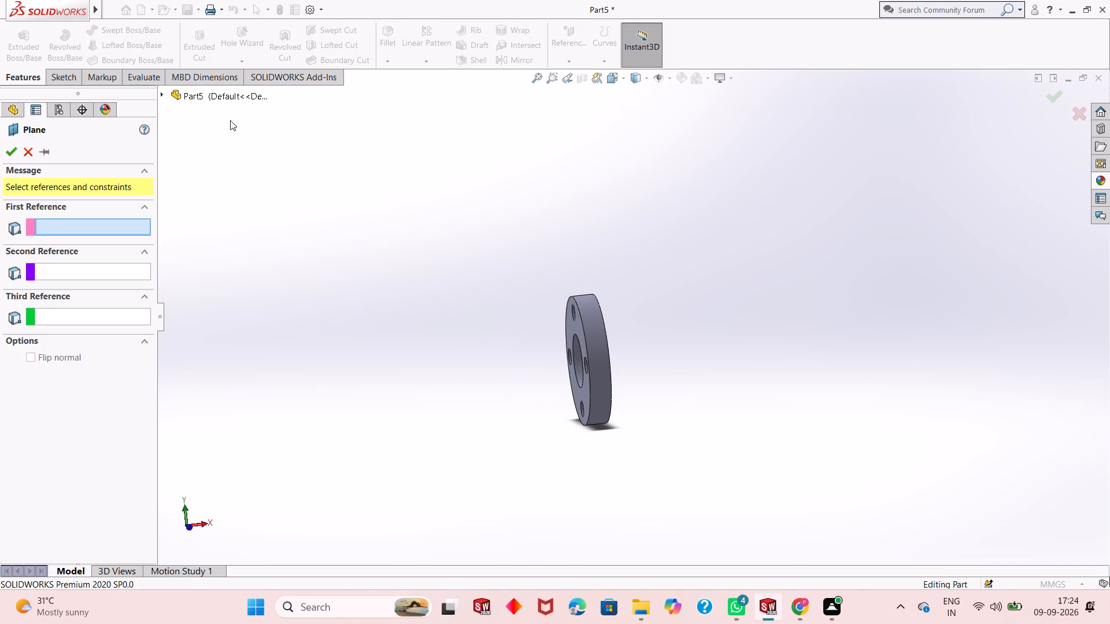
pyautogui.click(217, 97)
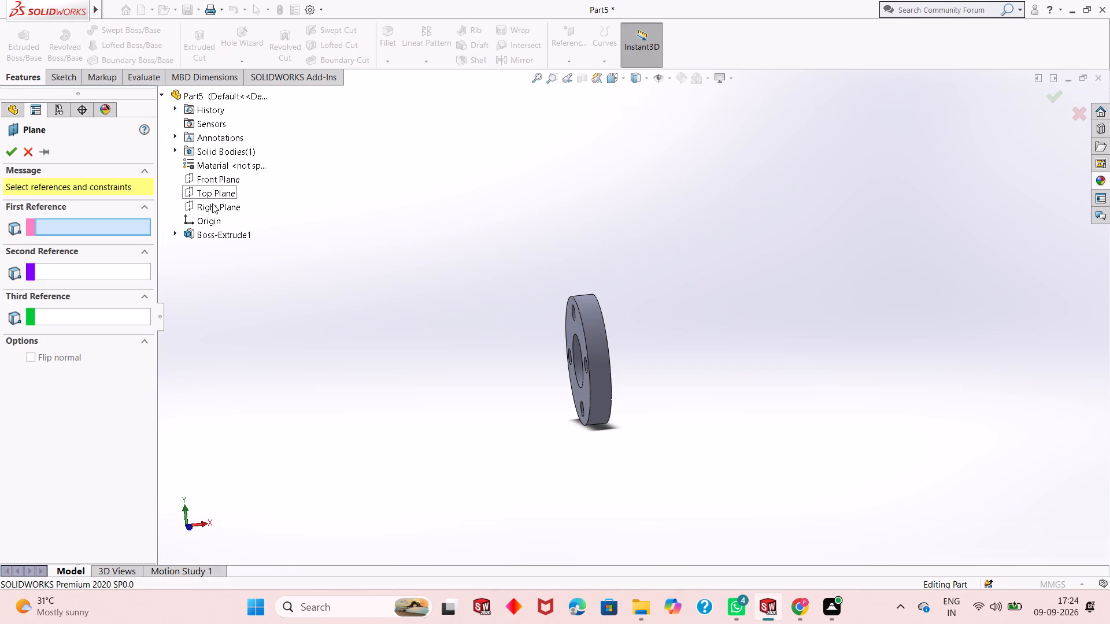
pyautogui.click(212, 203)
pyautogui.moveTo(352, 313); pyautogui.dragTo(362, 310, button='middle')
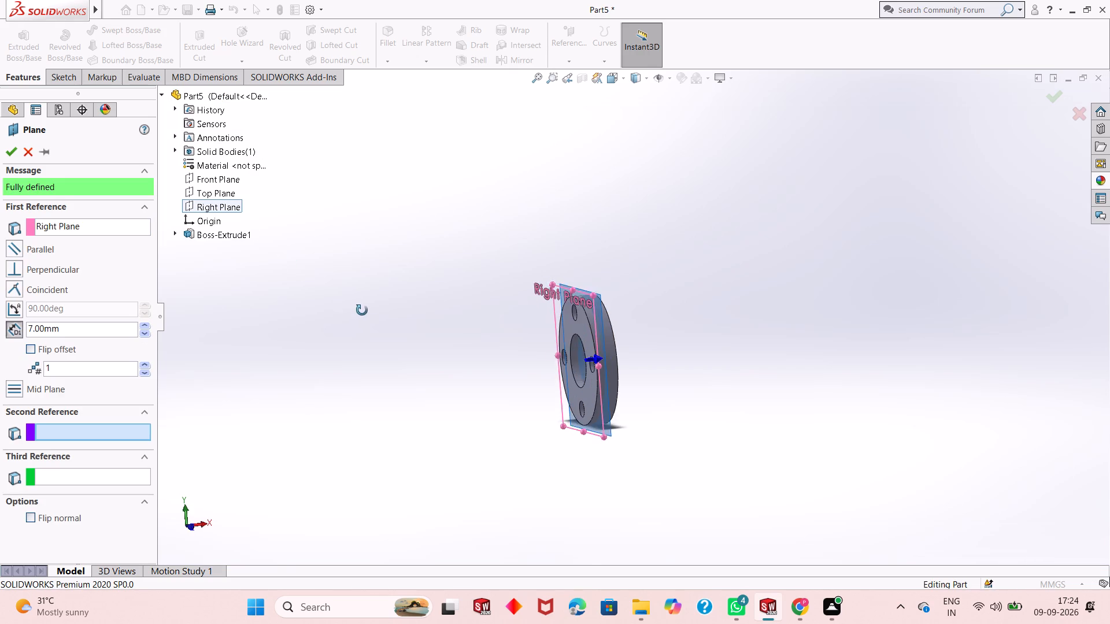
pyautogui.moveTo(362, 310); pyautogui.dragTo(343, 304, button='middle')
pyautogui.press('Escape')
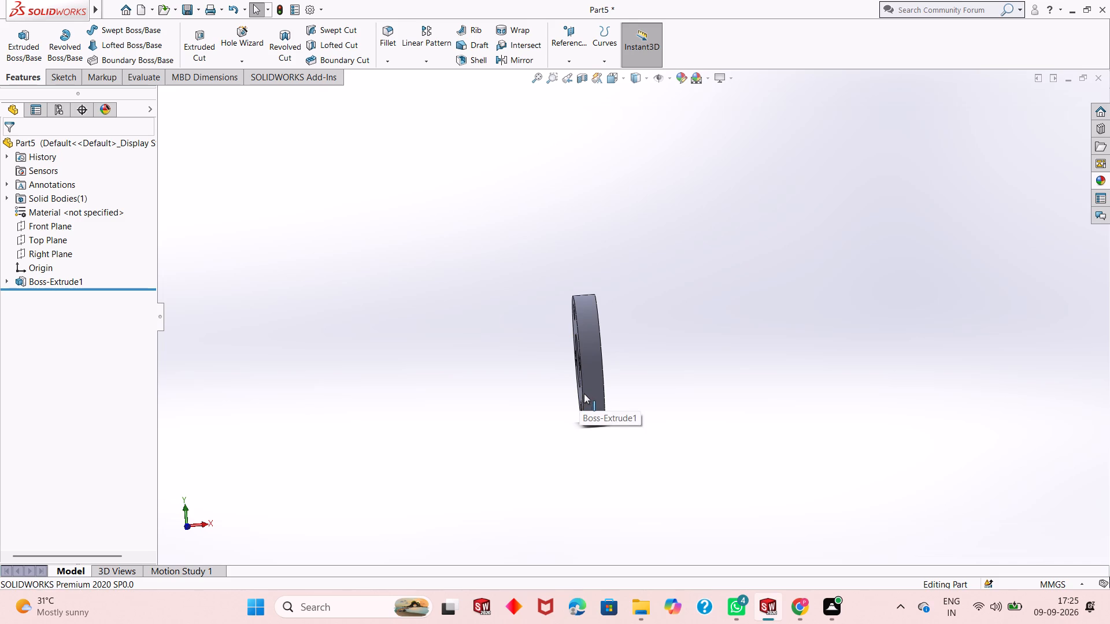
# Examine the extruded flange's face, bore, bolt holes and thickness from several angles.
pyautogui.moveTo(605, 369); pyautogui.dragTo(714, 359, button='middle')
pyautogui.scroll(2, 635, 395)
pyautogui.scroll(-2, 627, 374)
pyautogui.scroll(1, 626, 294)
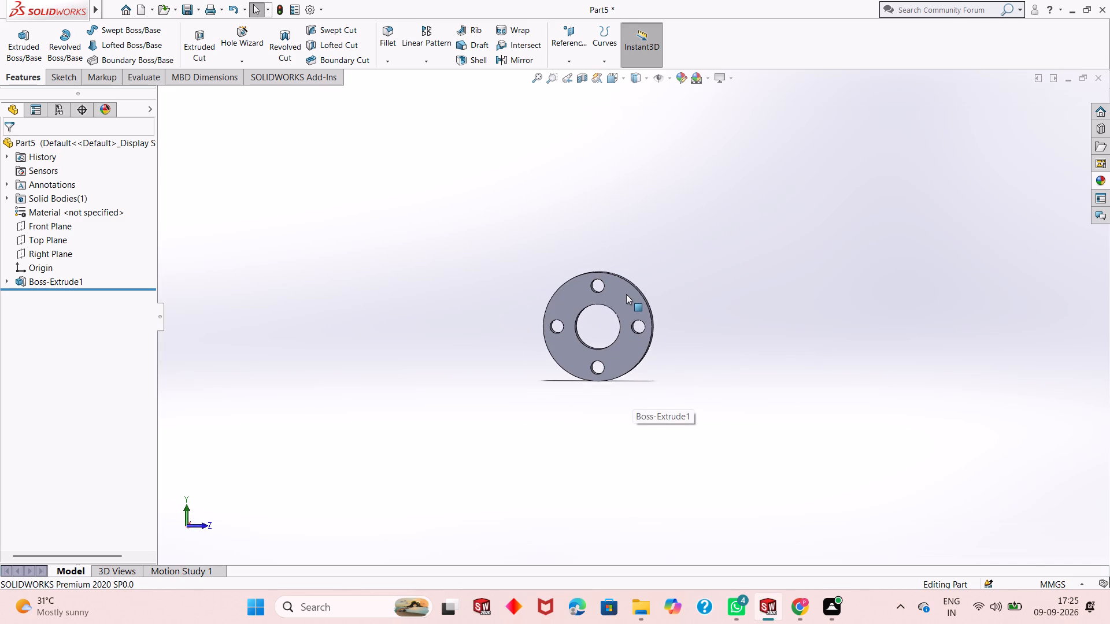
pyautogui.scroll(-4, 626, 294)
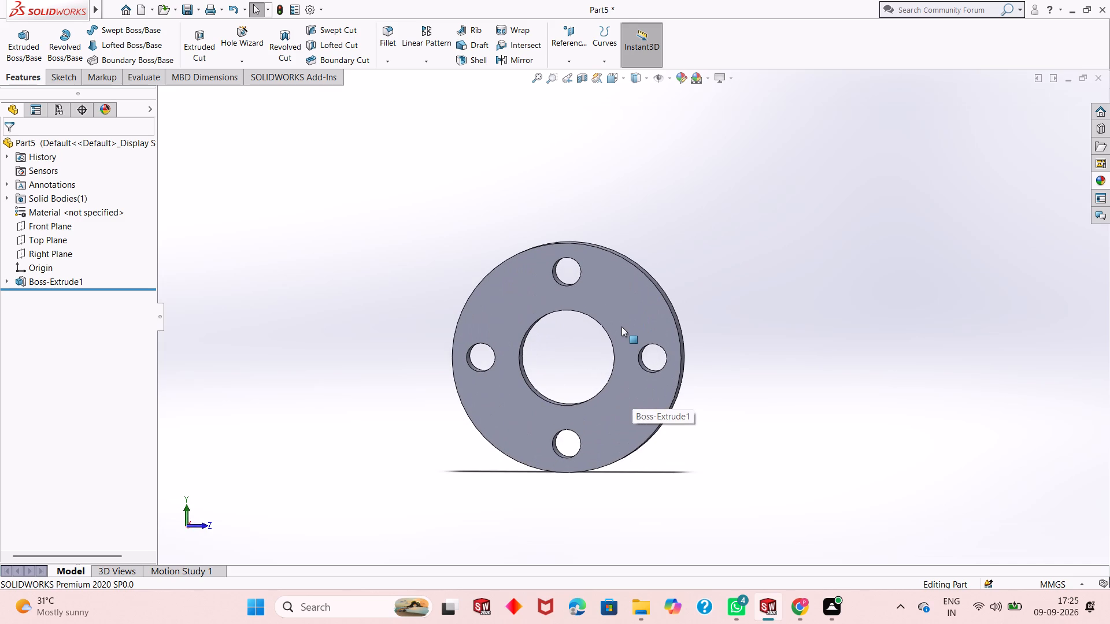
pyautogui.scroll(1, 621, 326)
pyautogui.scroll(-1, 621, 326)
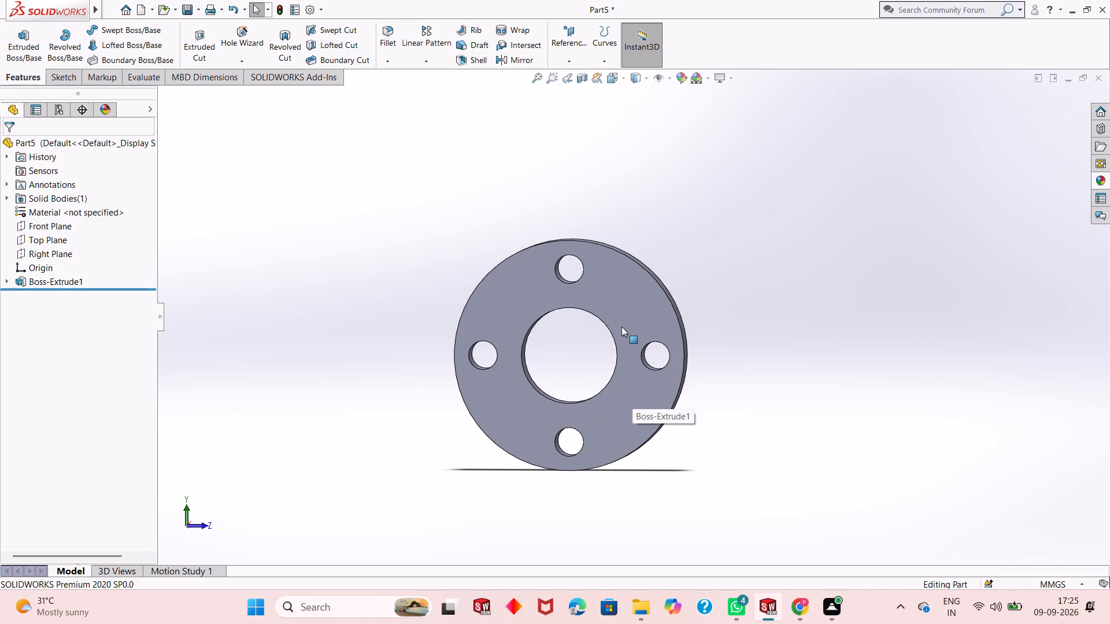
pyautogui.scroll(1, 621, 326)
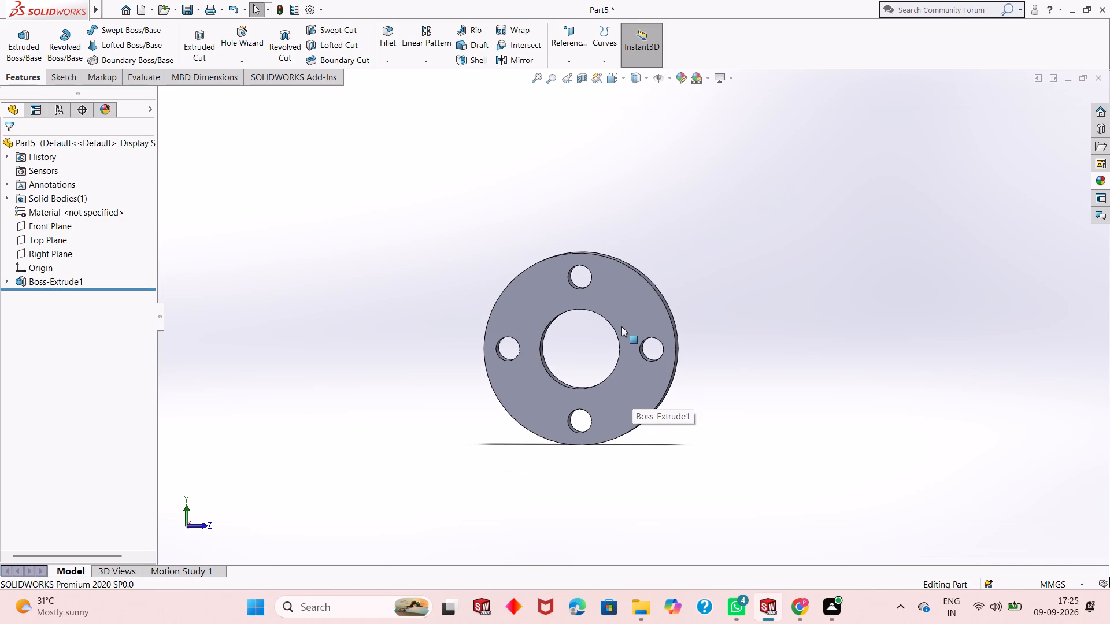
pyautogui.scroll(-1, 621, 326)
pyautogui.scroll(1, 621, 326)
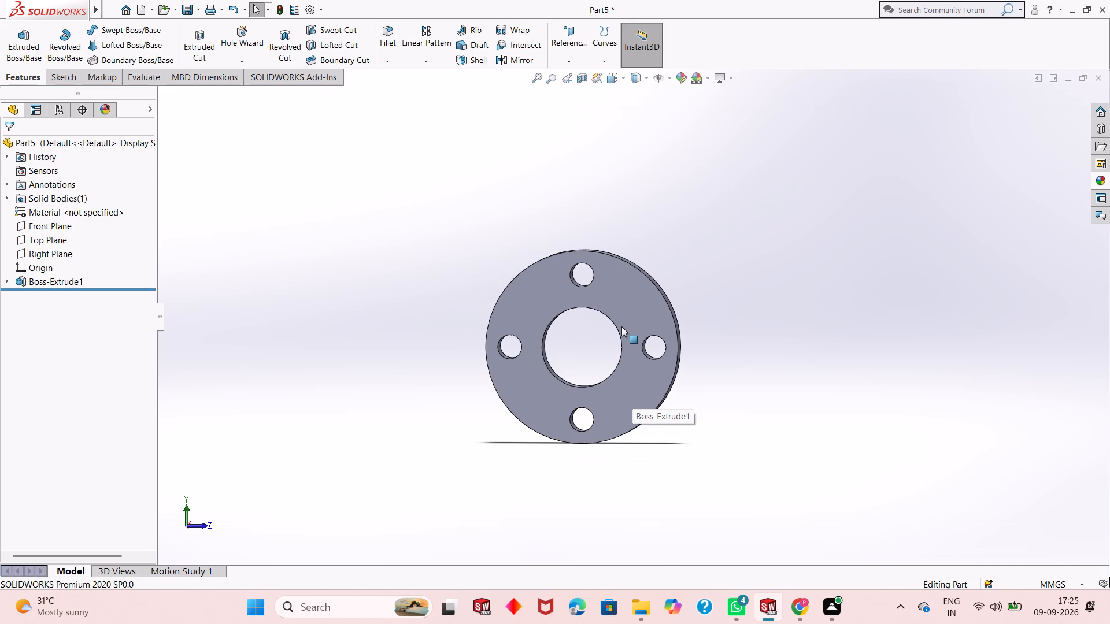
pyautogui.scroll(1, 621, 326)
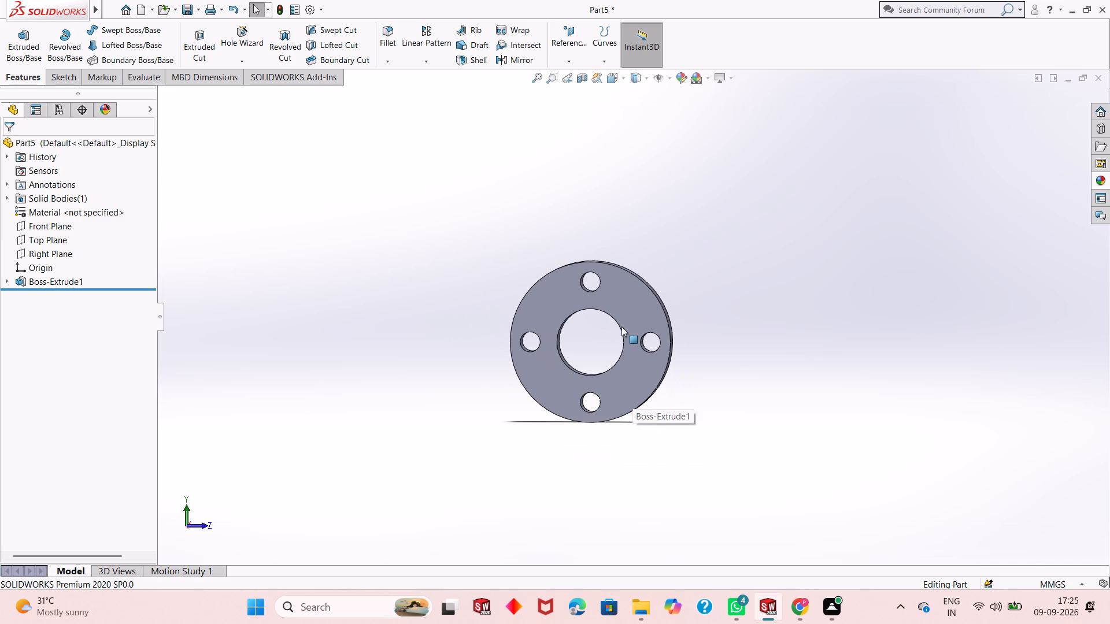
pyautogui.scroll(-1, 621, 326)
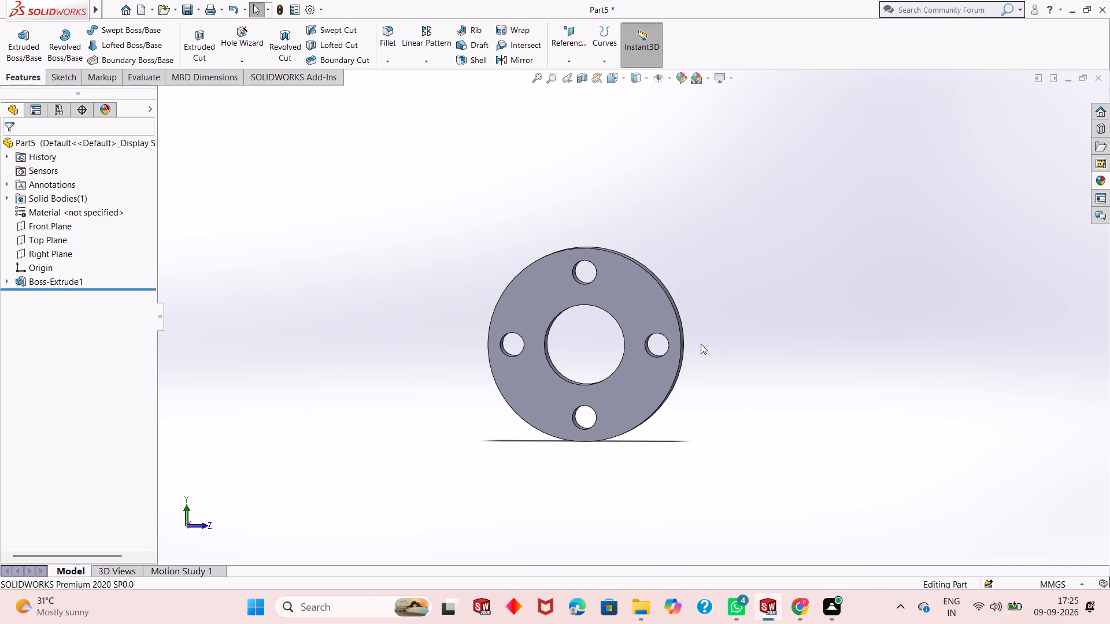
pyautogui.scroll(1, 692, 331)
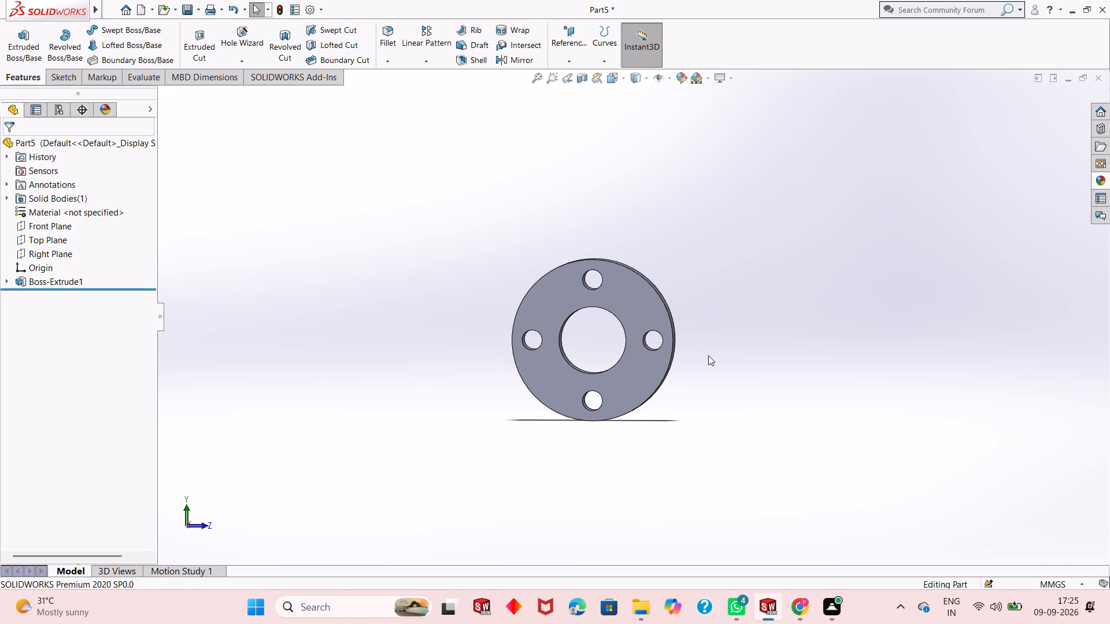
pyautogui.moveTo(708, 355); pyautogui.dragTo(642, 359, button='middle')
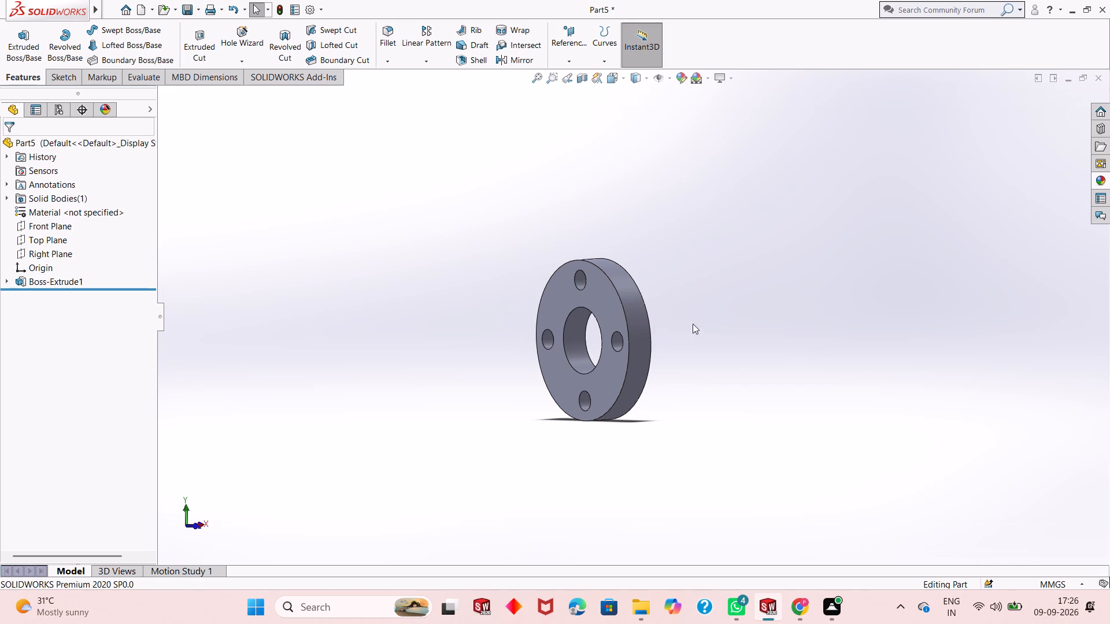
pyautogui.moveTo(724, 316); pyautogui.dragTo(690, 349, button='middle')
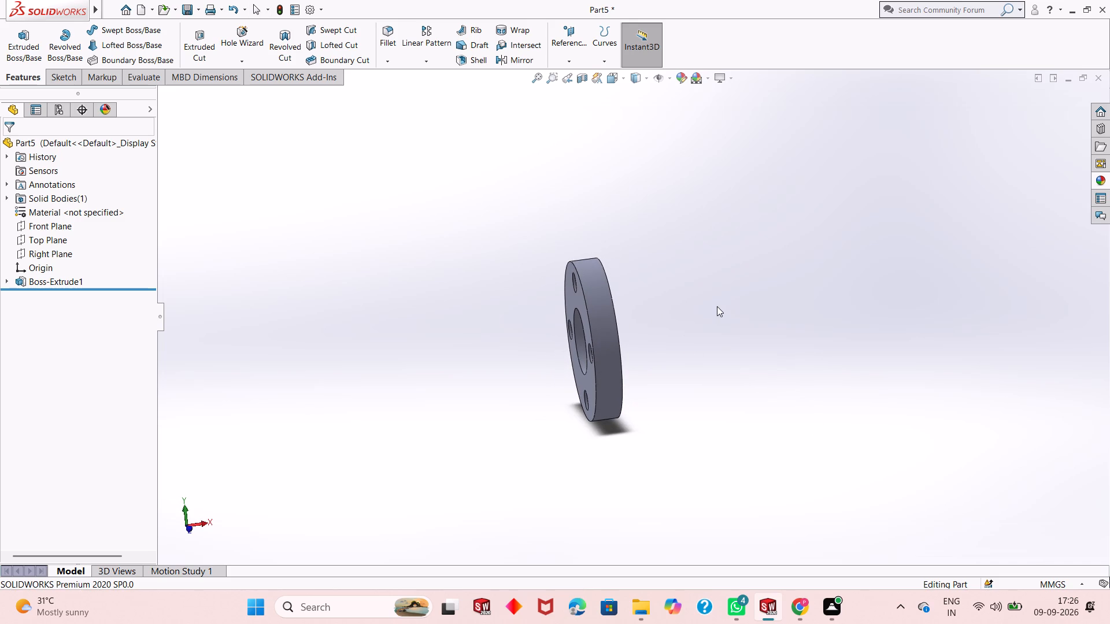
pyautogui.moveTo(716, 306); pyautogui.dragTo(629, 318, button='middle')
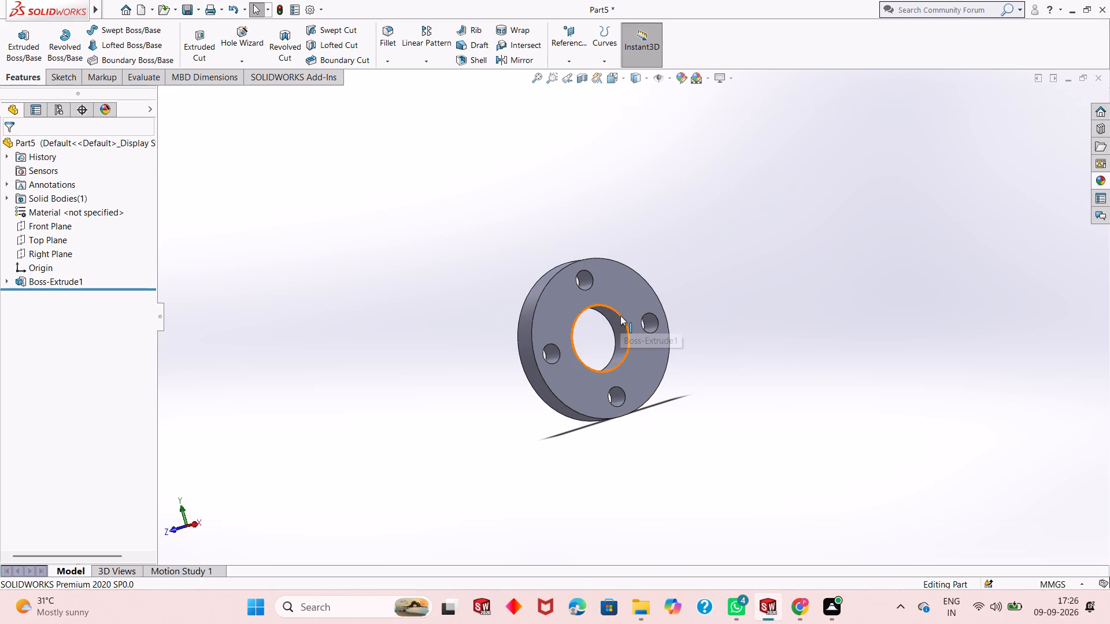
# Create a reference plane parallel to the Right Plane, offset 200 mm in the default direction.
pyautogui.click(576, 55)
pyautogui.click(586, 72)
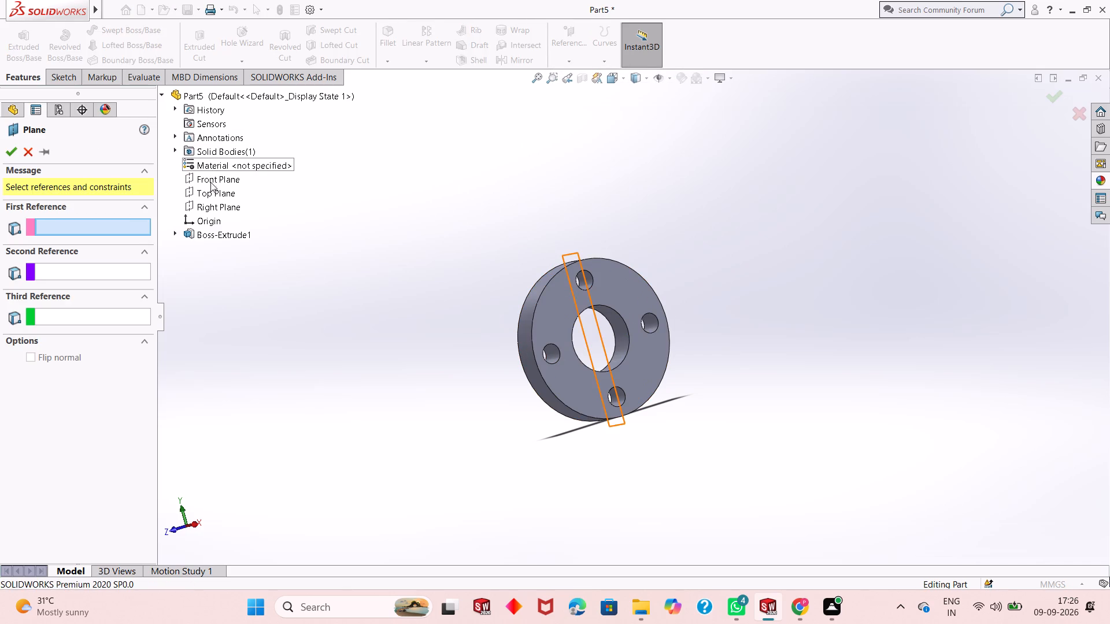
pyautogui.click(209, 211)
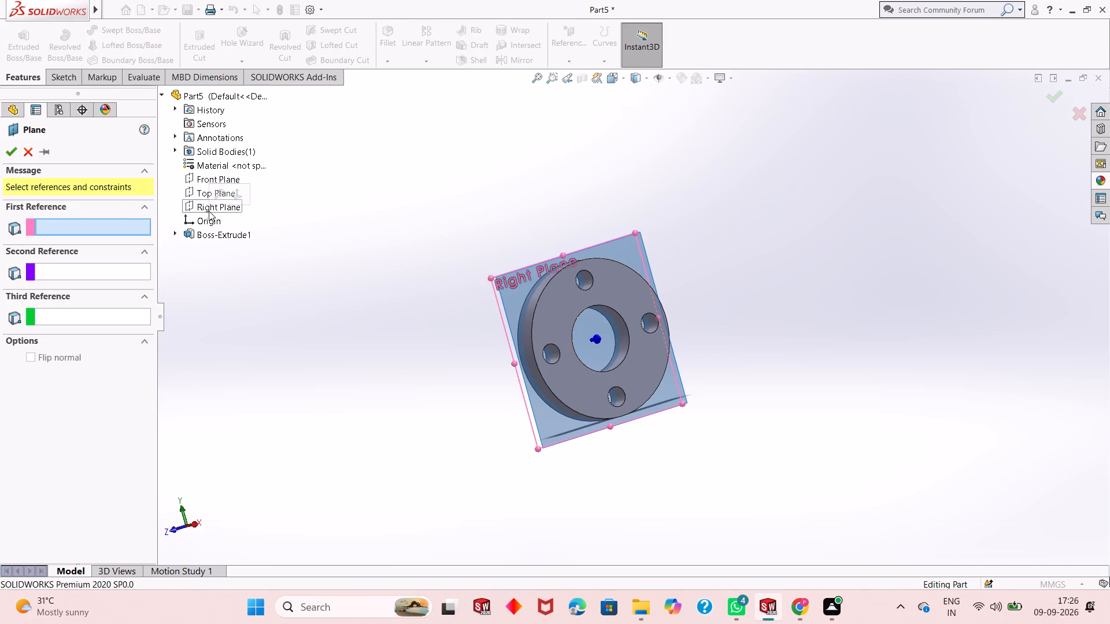
pyautogui.moveTo(260, 222); pyautogui.dragTo(417, 217, button='middle')
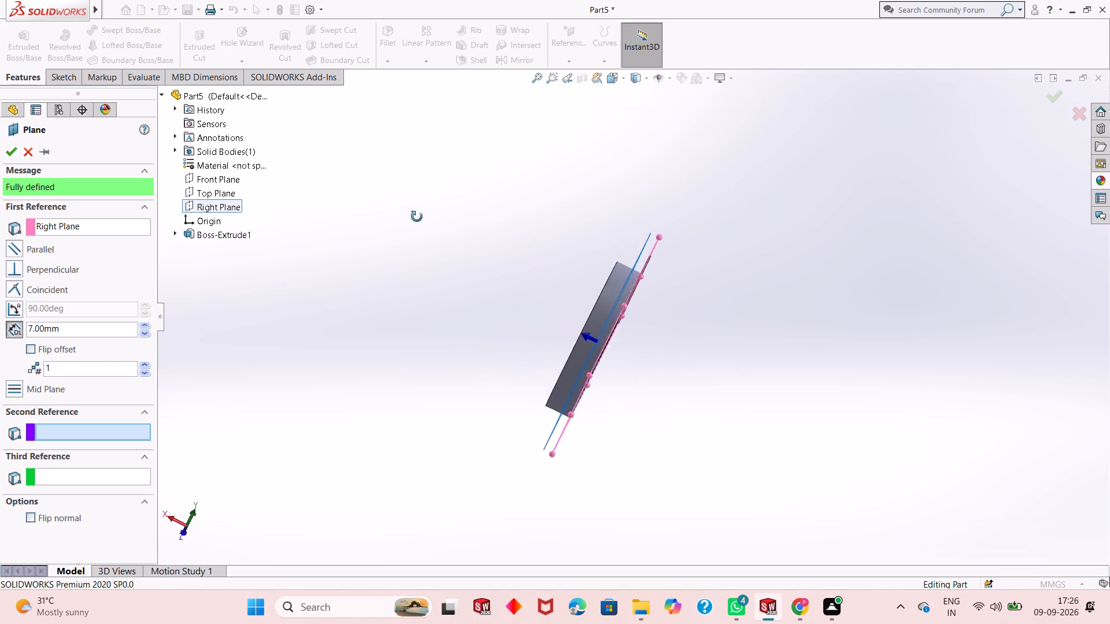
pyautogui.moveTo(417, 217); pyautogui.dragTo(267, 251, button='middle')
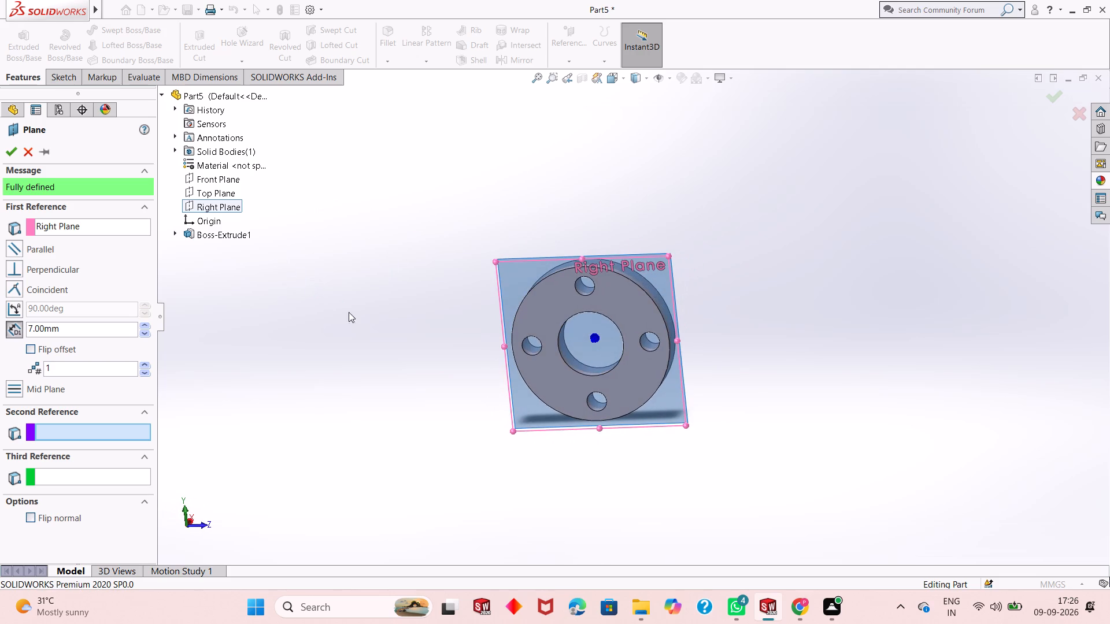
pyautogui.moveTo(391, 362); pyautogui.dragTo(303, 361, button='middle')
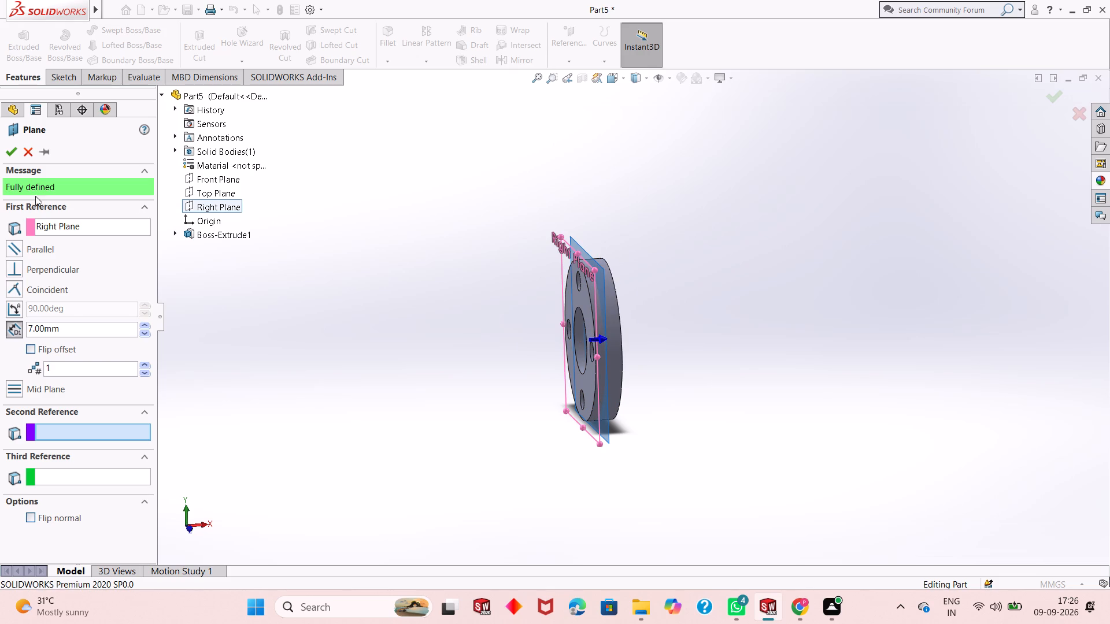
pyautogui.doubleClick(61, 326)
pyautogui.write('200')
pyautogui.press('Return')
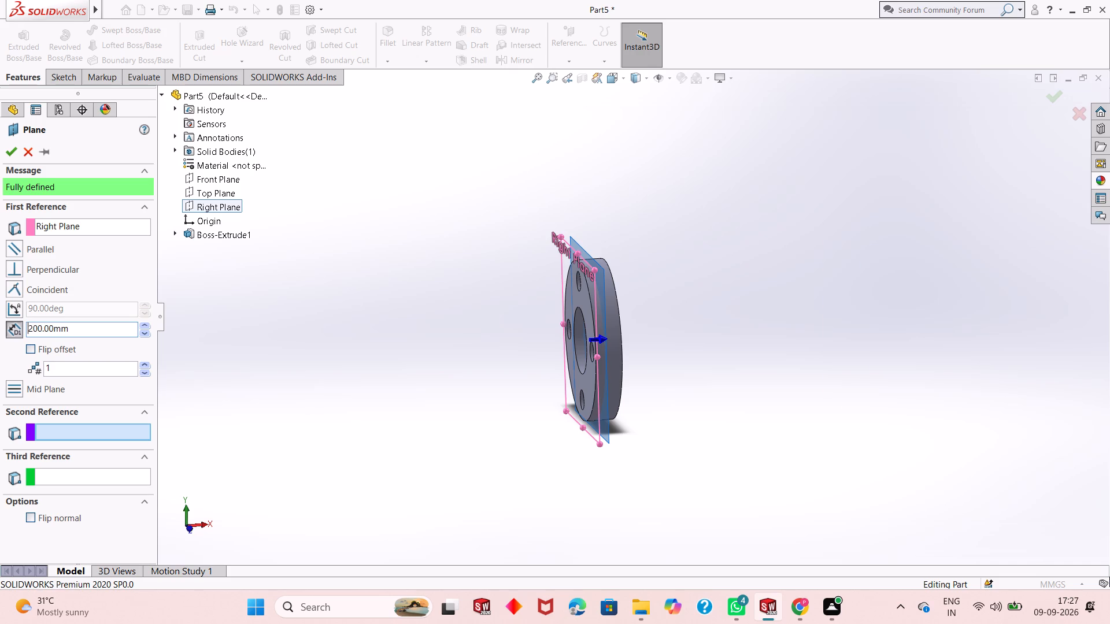
pyautogui.moveTo(705, 482); pyautogui.dragTo(687, 485, button='middle')
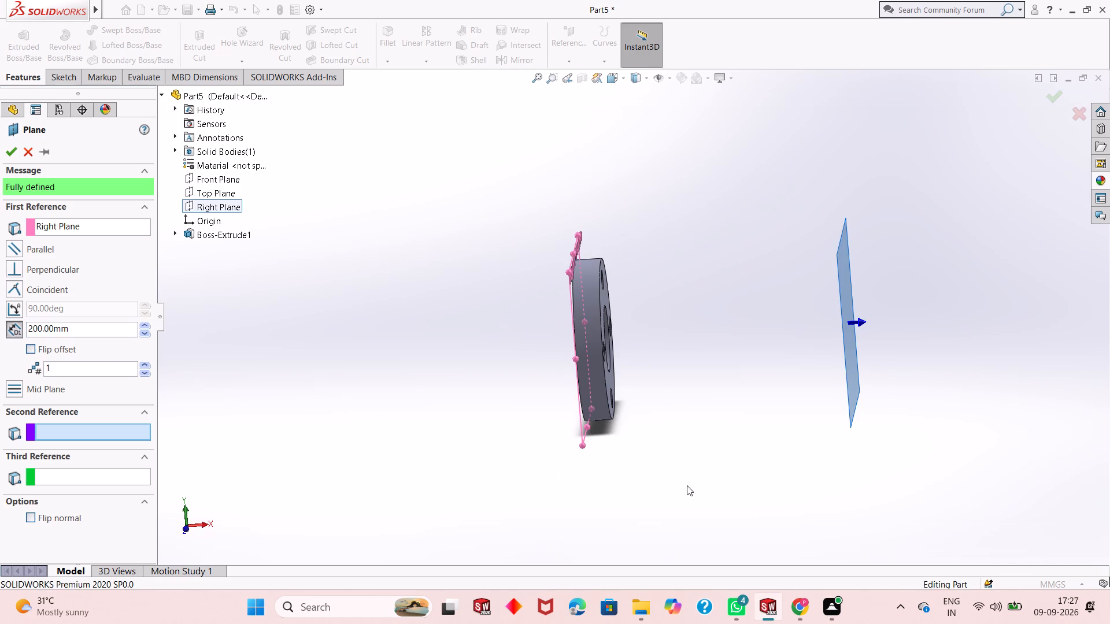
pyautogui.moveTo(686, 485); pyautogui.dragTo(678, 487, button='middle')
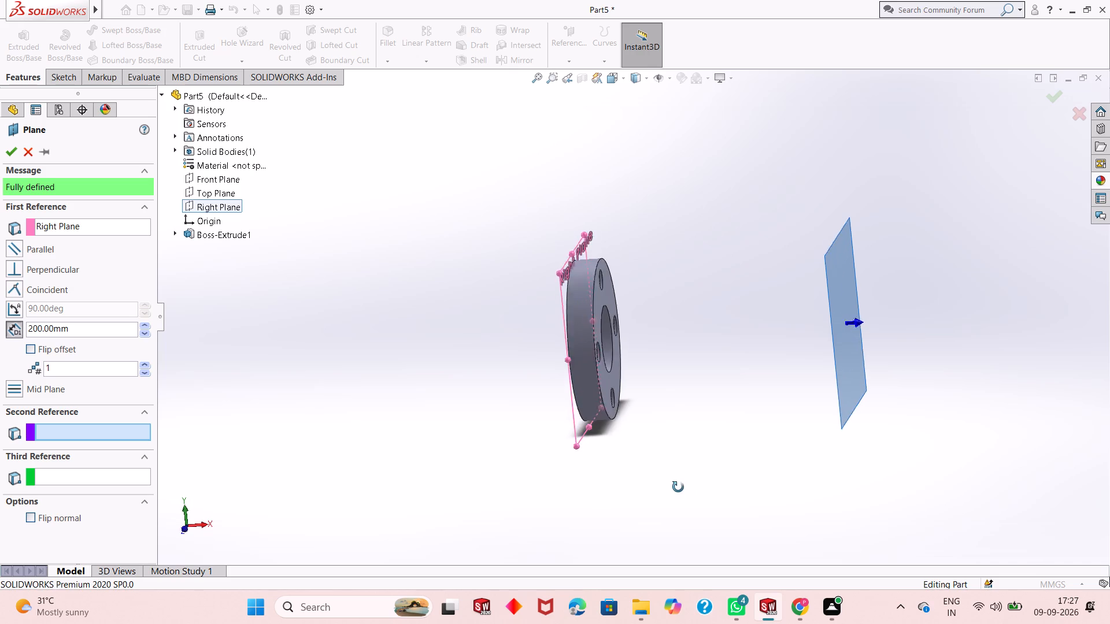
pyautogui.moveTo(678, 487); pyautogui.dragTo(661, 495, button='middle')
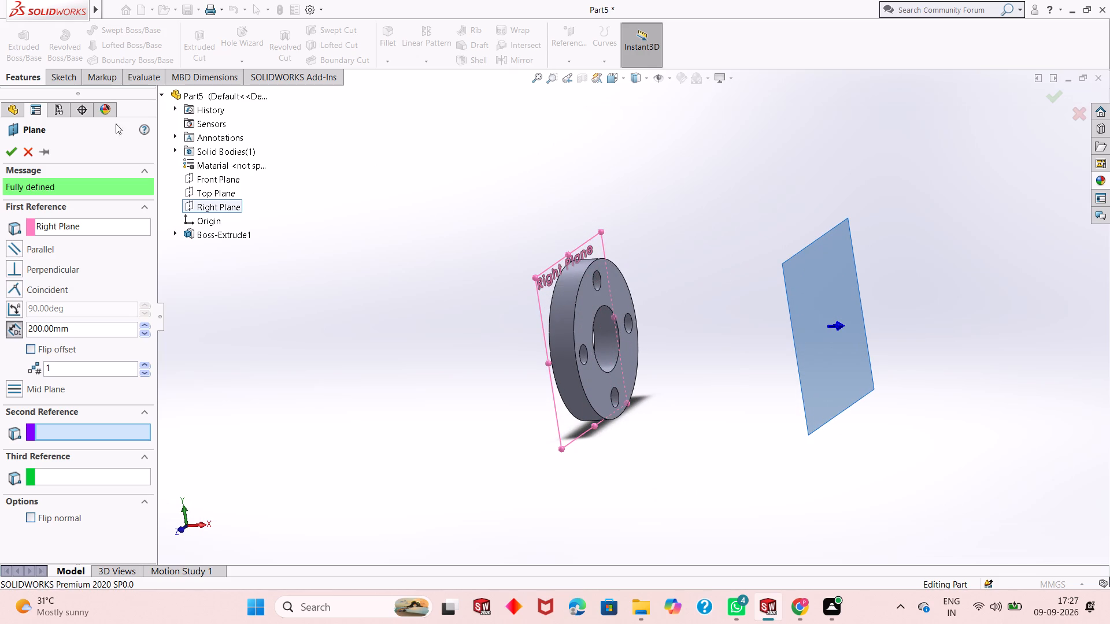
pyautogui.click(1, 147)
pyautogui.click(5, 150)
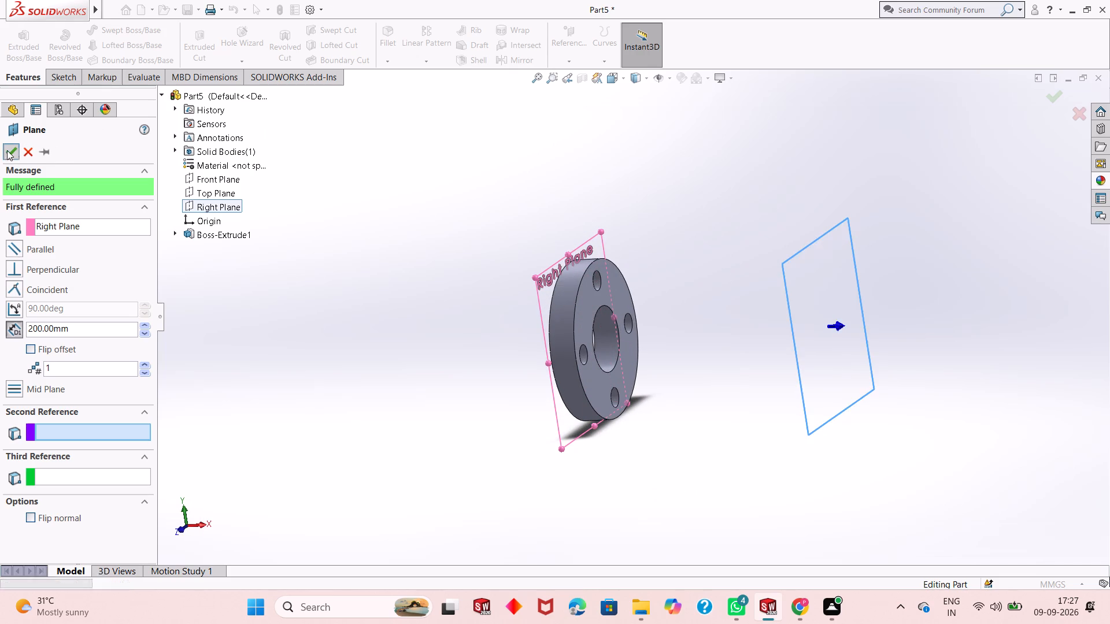
# Start a new sketch on the offset reference plane and face it straight on.
pyautogui.click(845, 358)
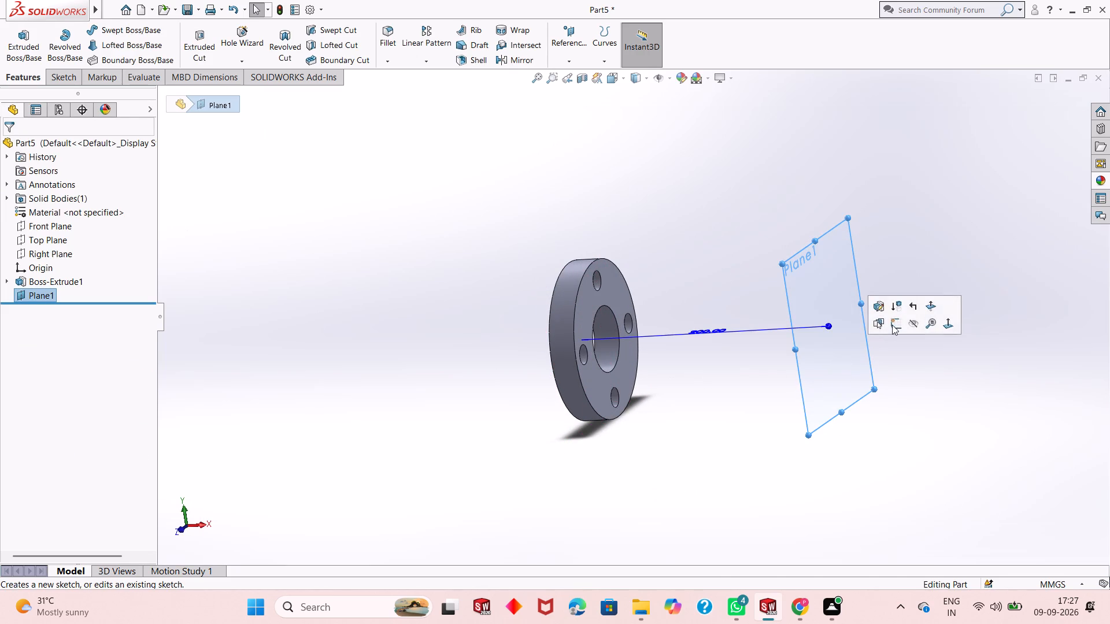
pyautogui.click(892, 325)
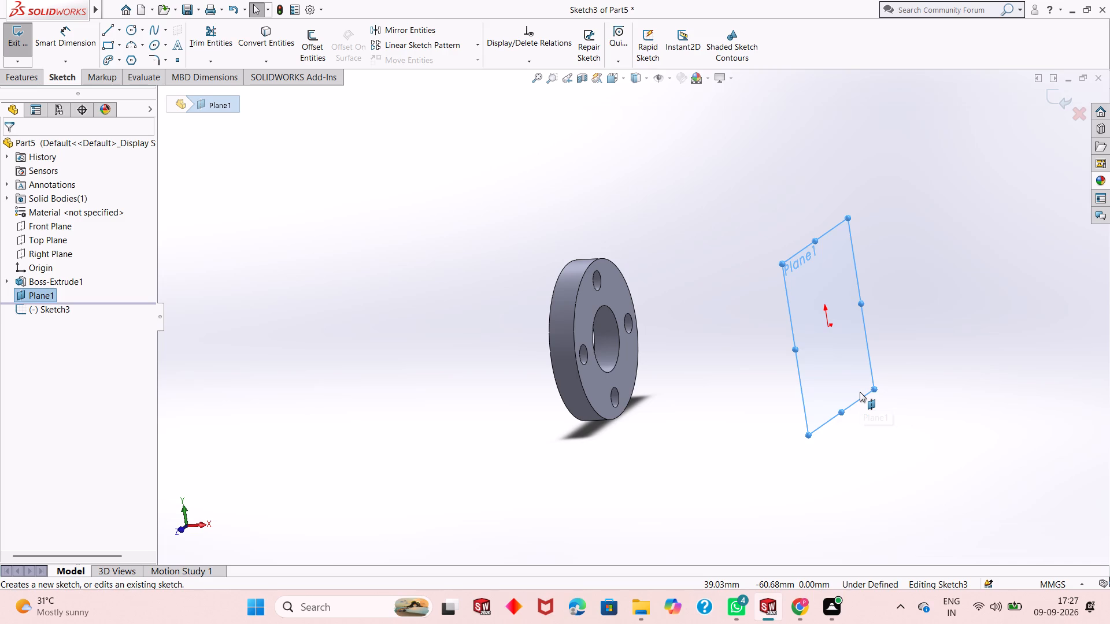
pyautogui.hotkey('ctrl', '8')
pyautogui.scroll(4, 726, 400)
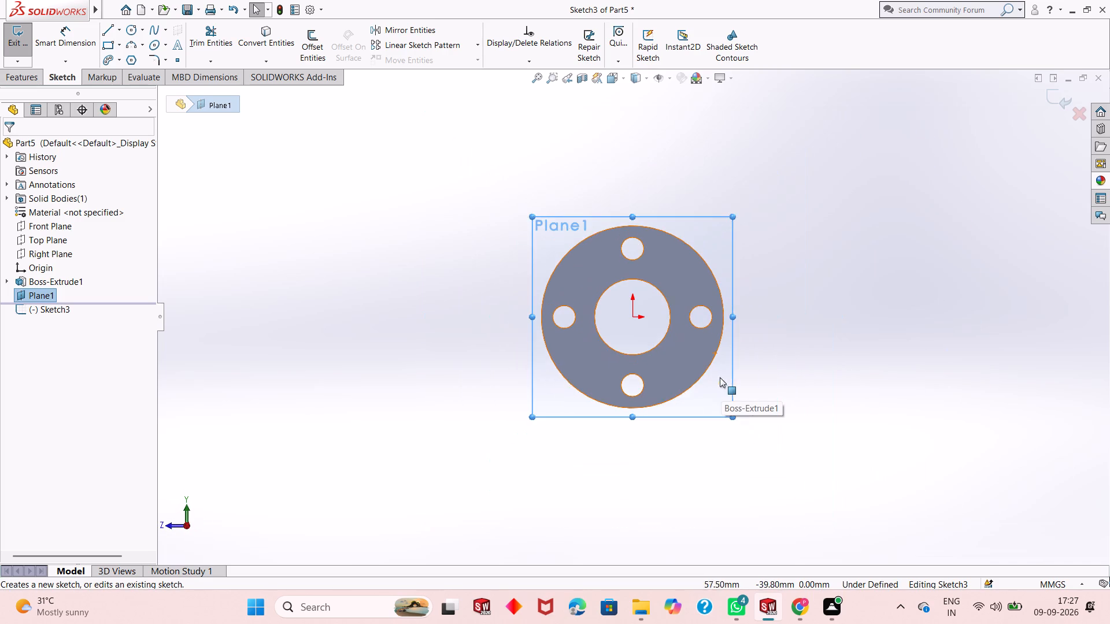
pyautogui.scroll(2, 716, 392)
pyautogui.press('Escape')
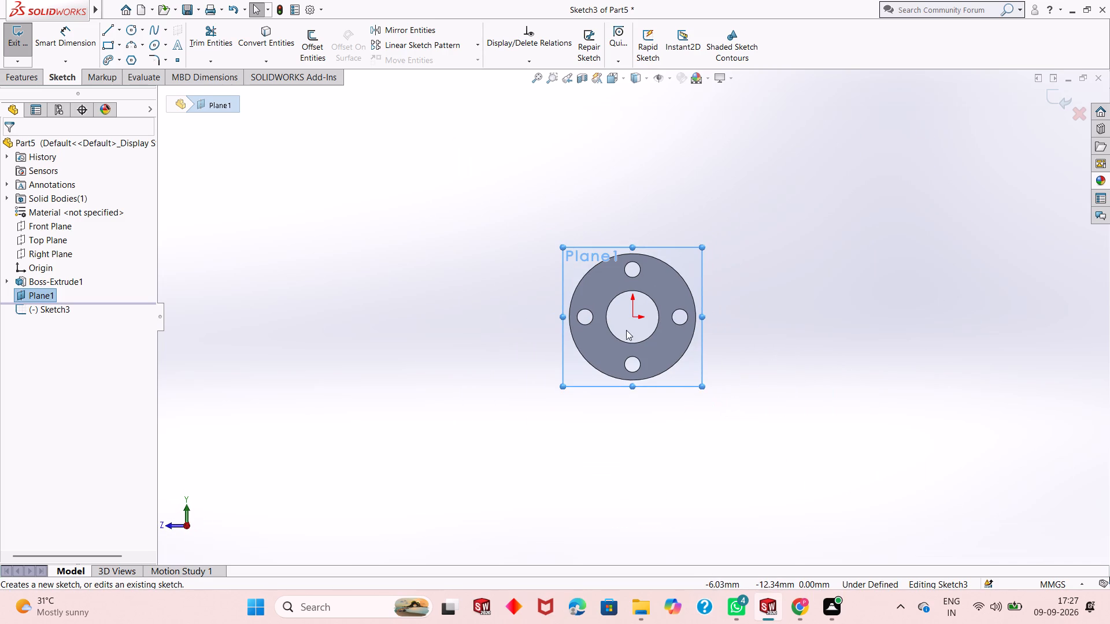
pyautogui.press('Escape')
# Sketch three concentric circles about 91, 50 and 72 mm in diameter, centred about 145 mm directly below the origin.
pyautogui.click(127, 27)
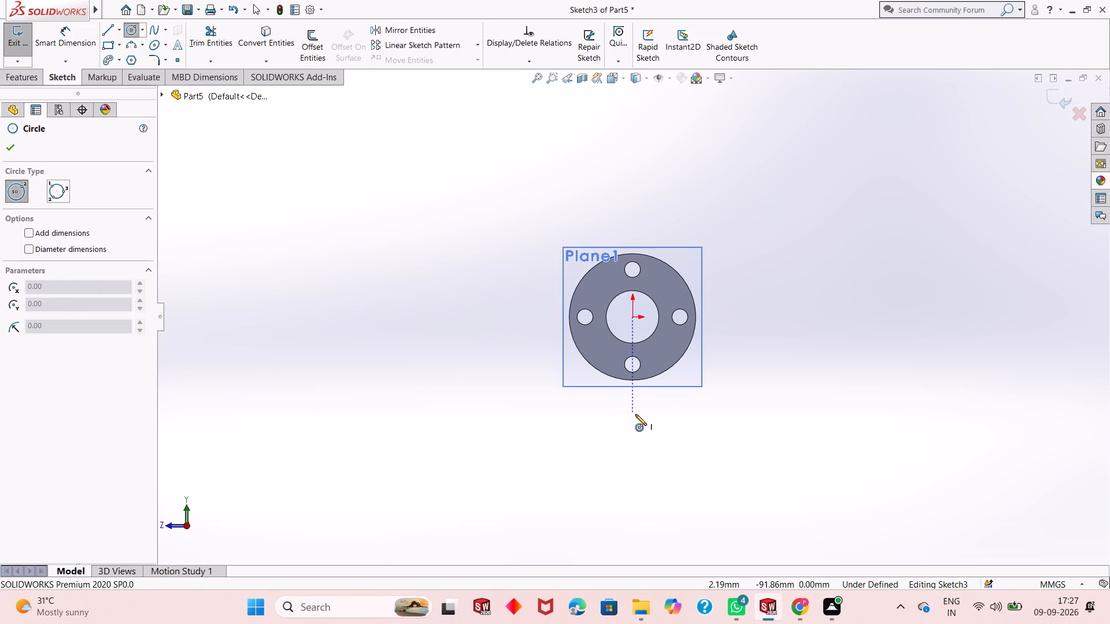
pyautogui.click(630, 470)
pyautogui.click(649, 515)
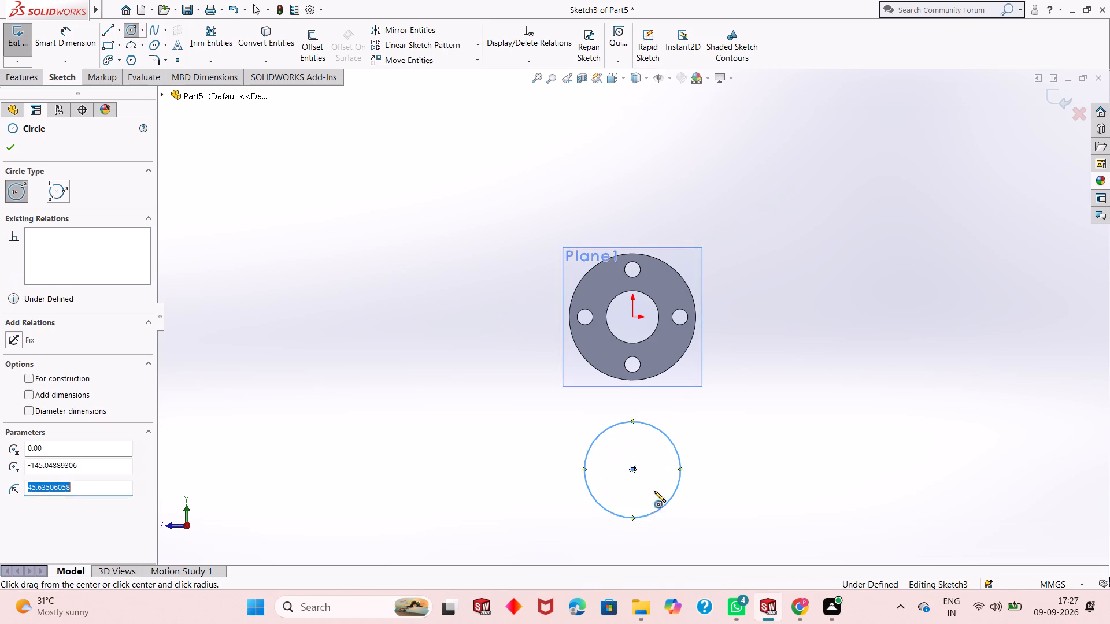
pyautogui.click(632, 470)
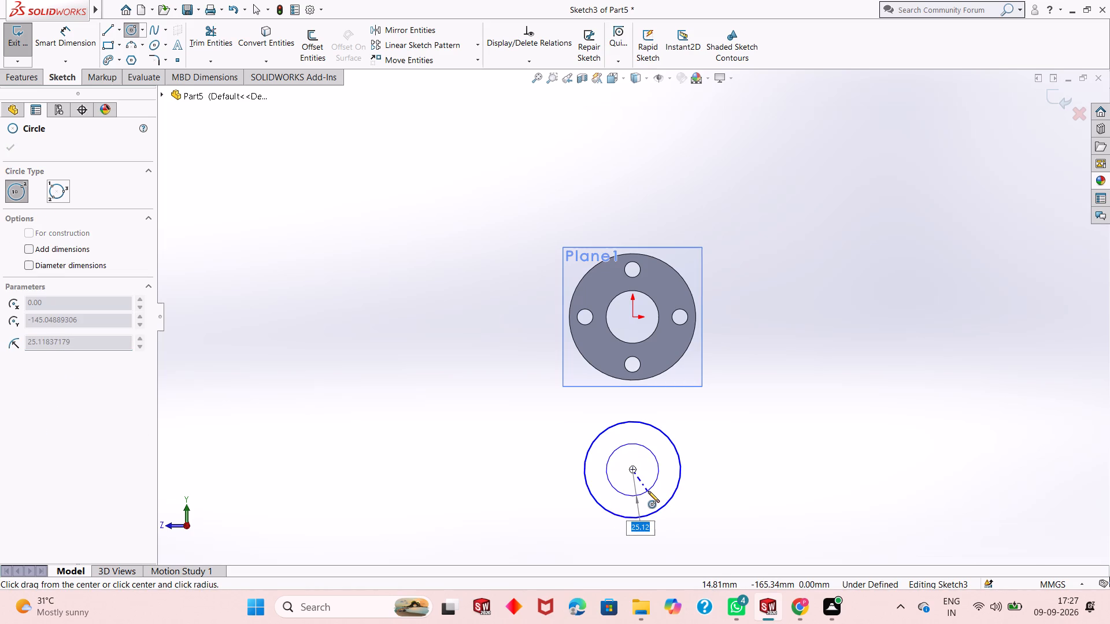
pyautogui.click(648, 491)
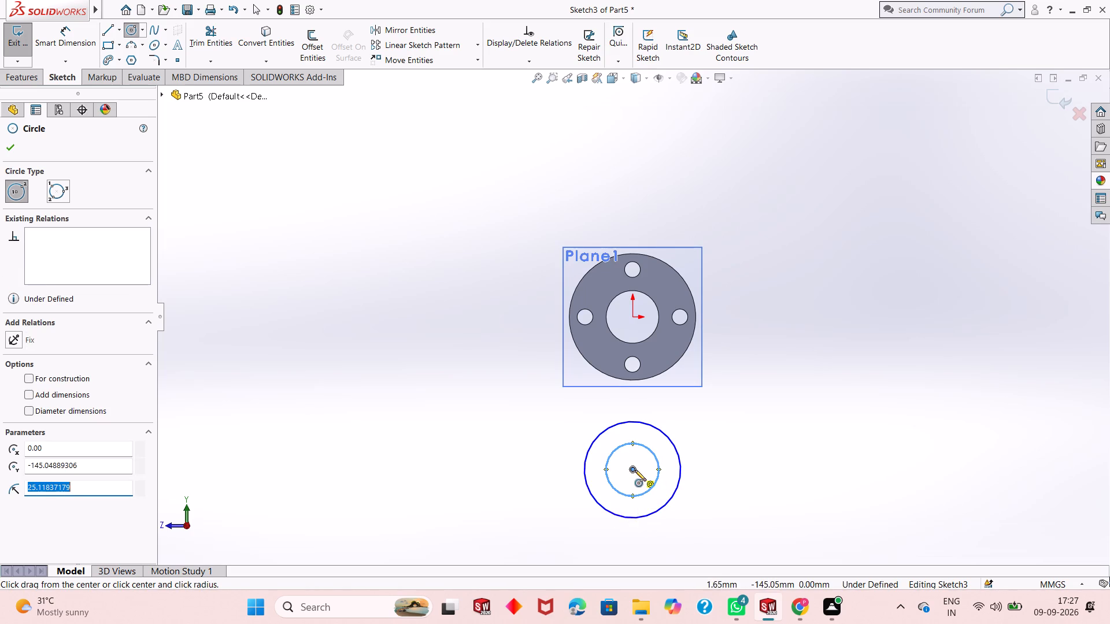
pyautogui.click(635, 470)
pyautogui.click(670, 465)
pyautogui.press('Escape')
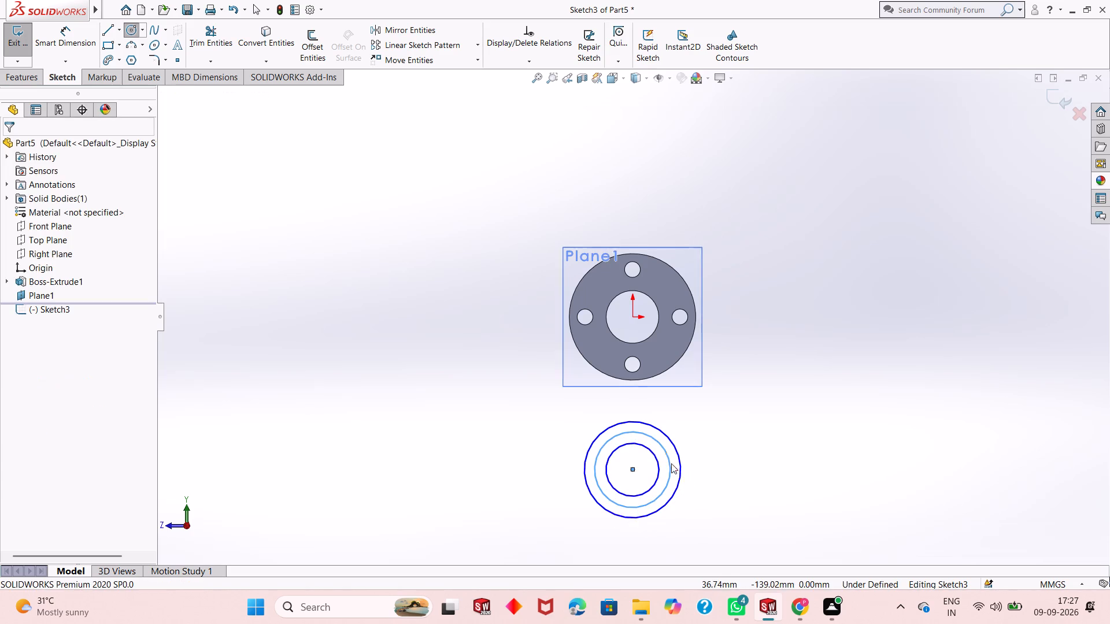
pyautogui.press('Escape')
pyautogui.press('Escape')
# Dimension the three concentric circles' diameters: outer 120 mm, middle 90 mm and inner 50 mm.
pyautogui.click(61, 36)
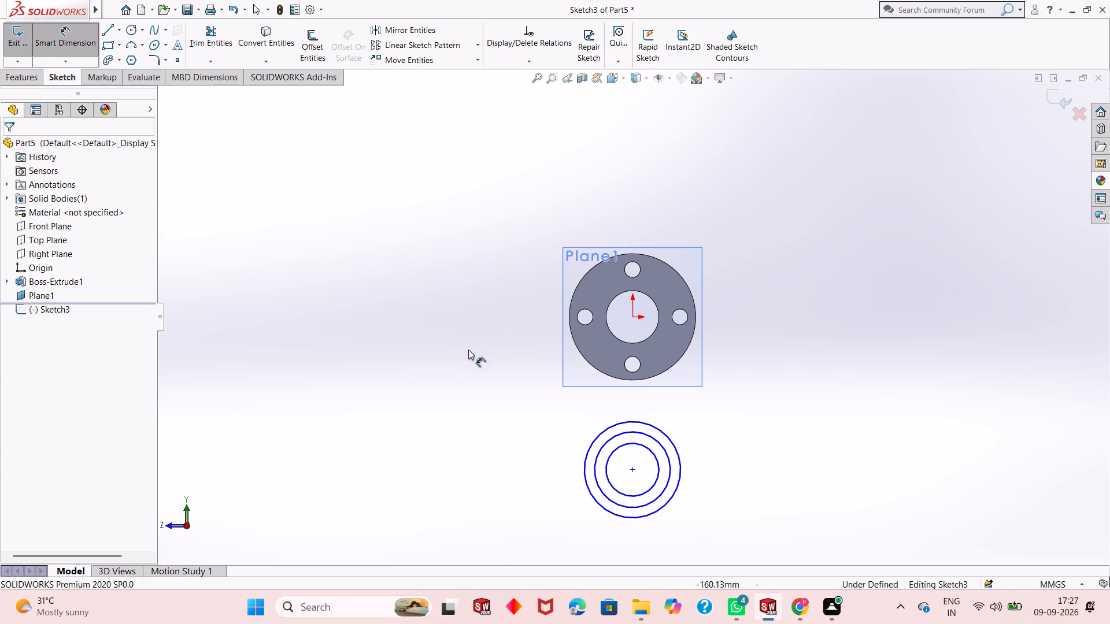
pyautogui.click(657, 427)
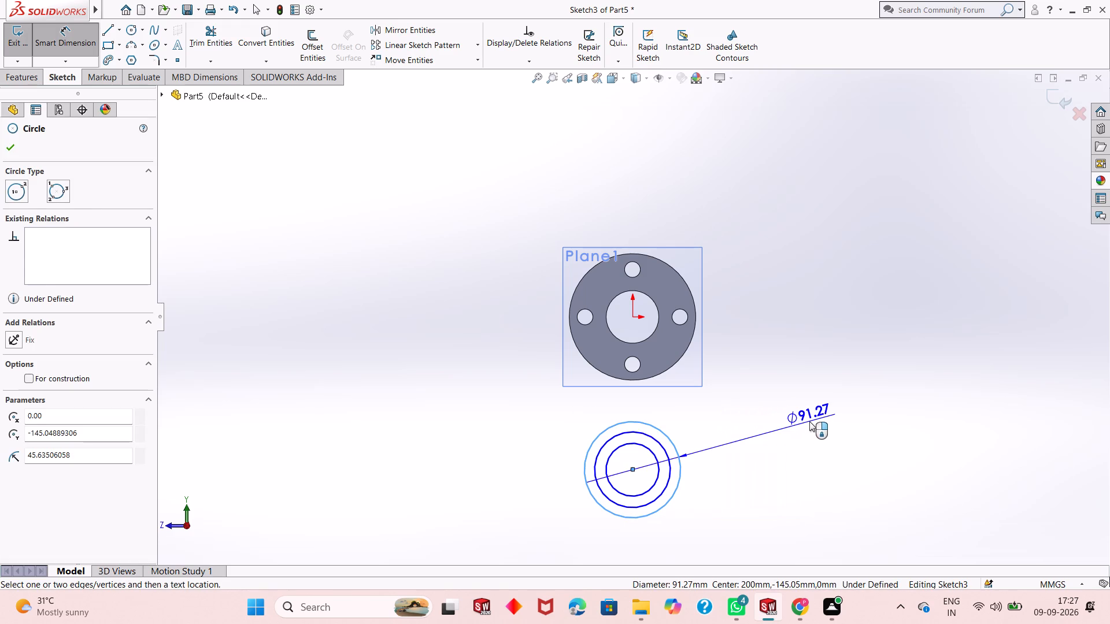
pyautogui.click(811, 421)
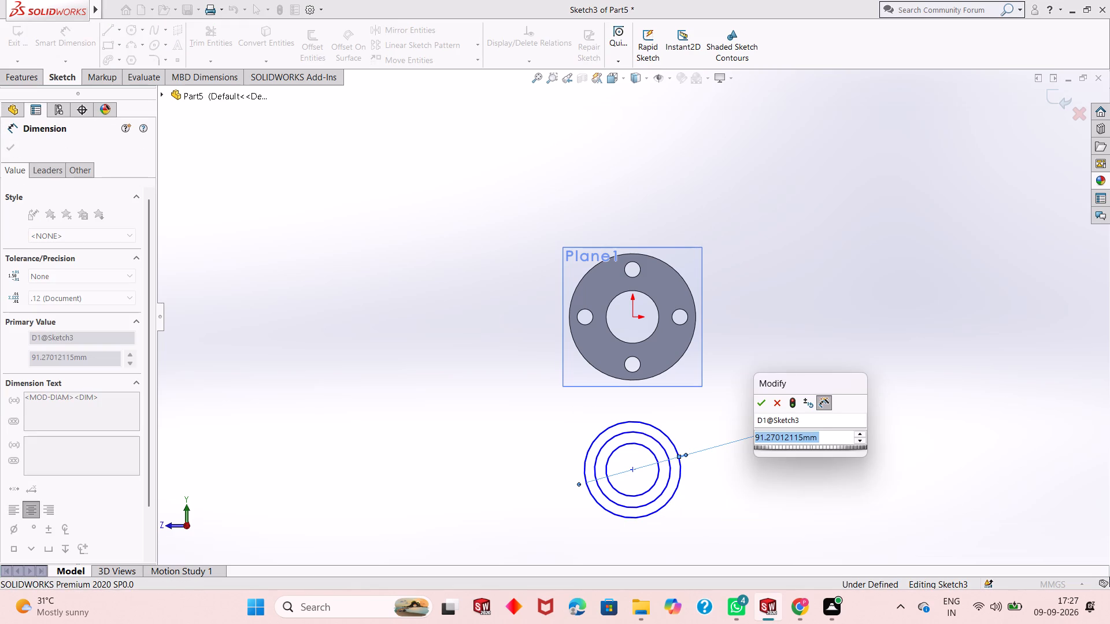
pyautogui.write('120')
pyautogui.press('Return')
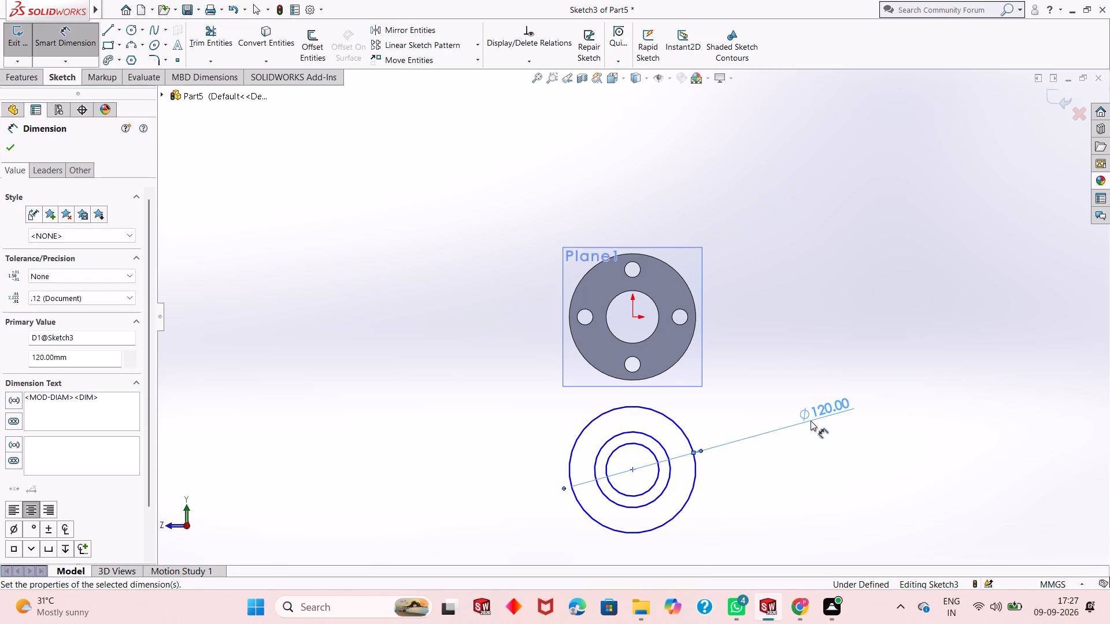
pyautogui.click(671, 478)
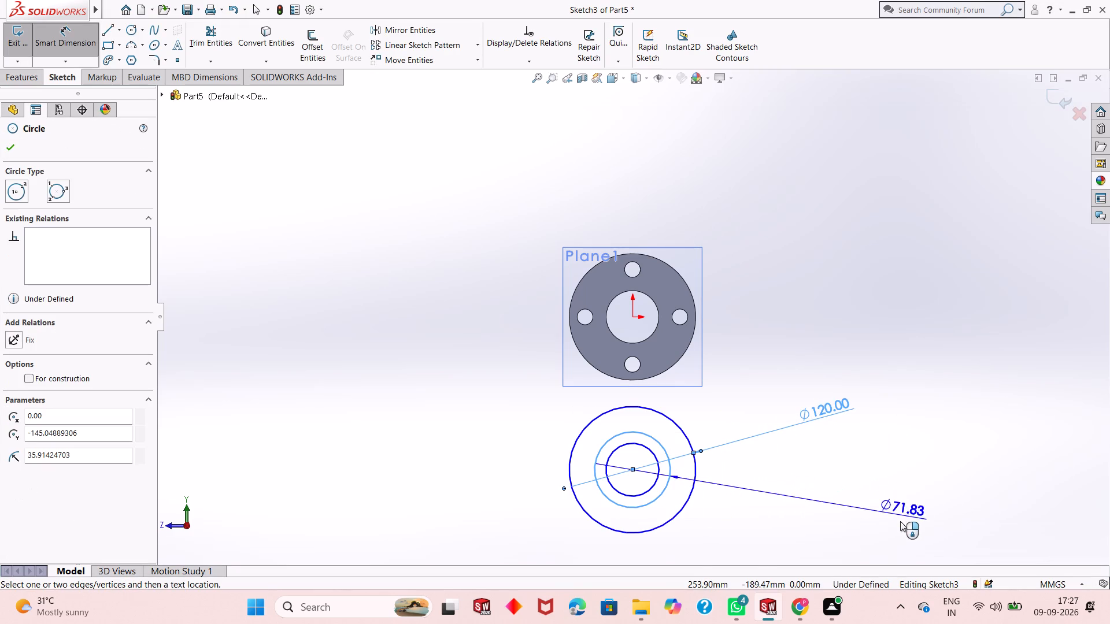
pyautogui.click(900, 534)
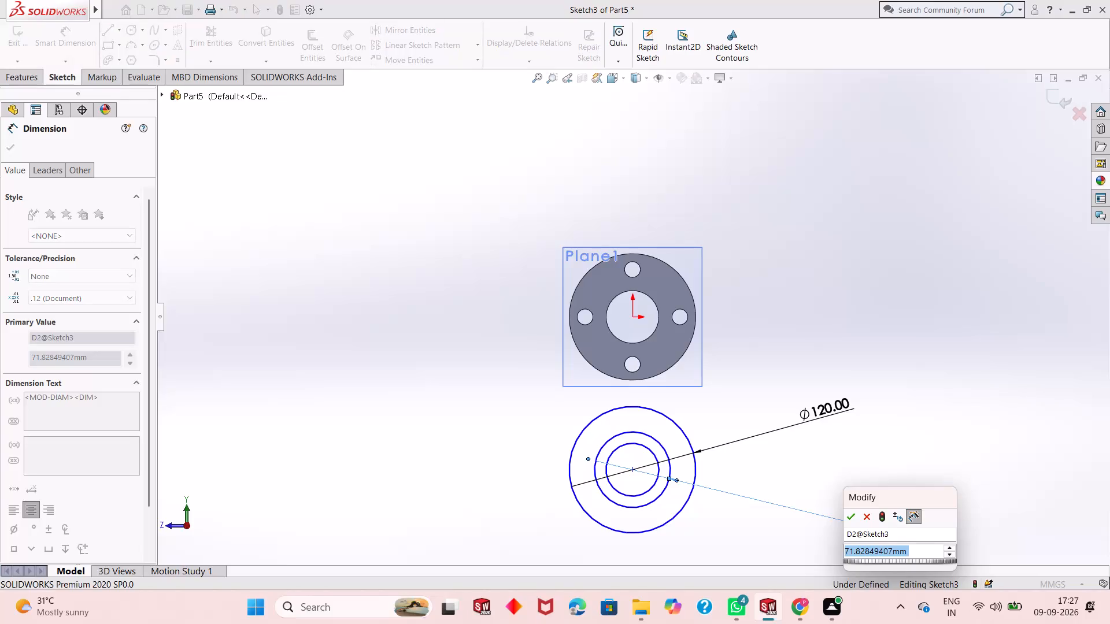
pyautogui.write('90')
pyautogui.press('Return')
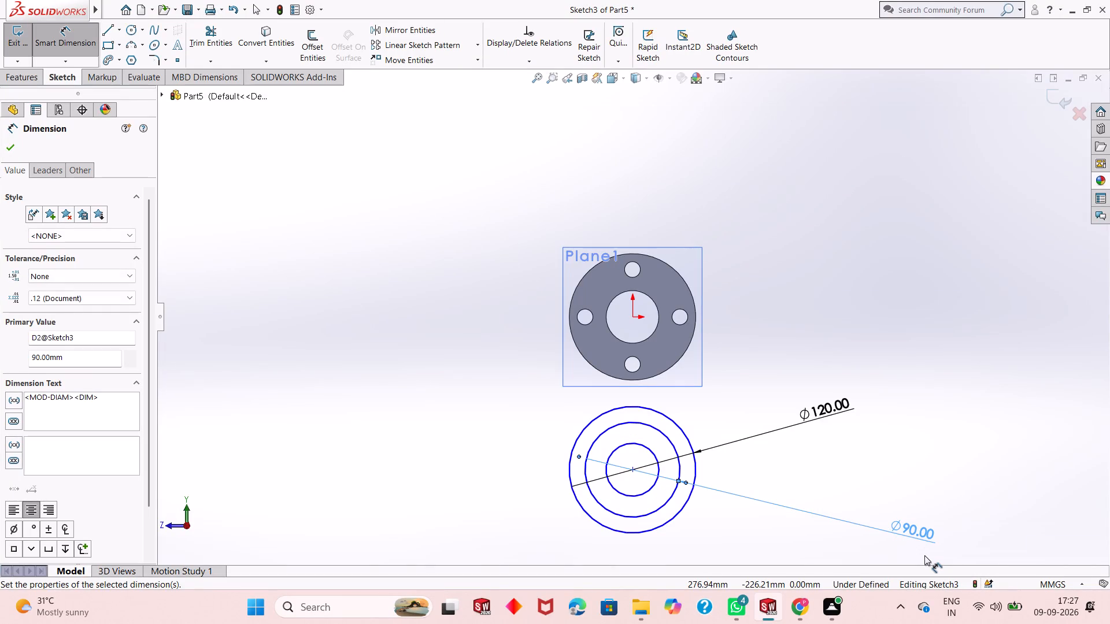
pyautogui.click(657, 477)
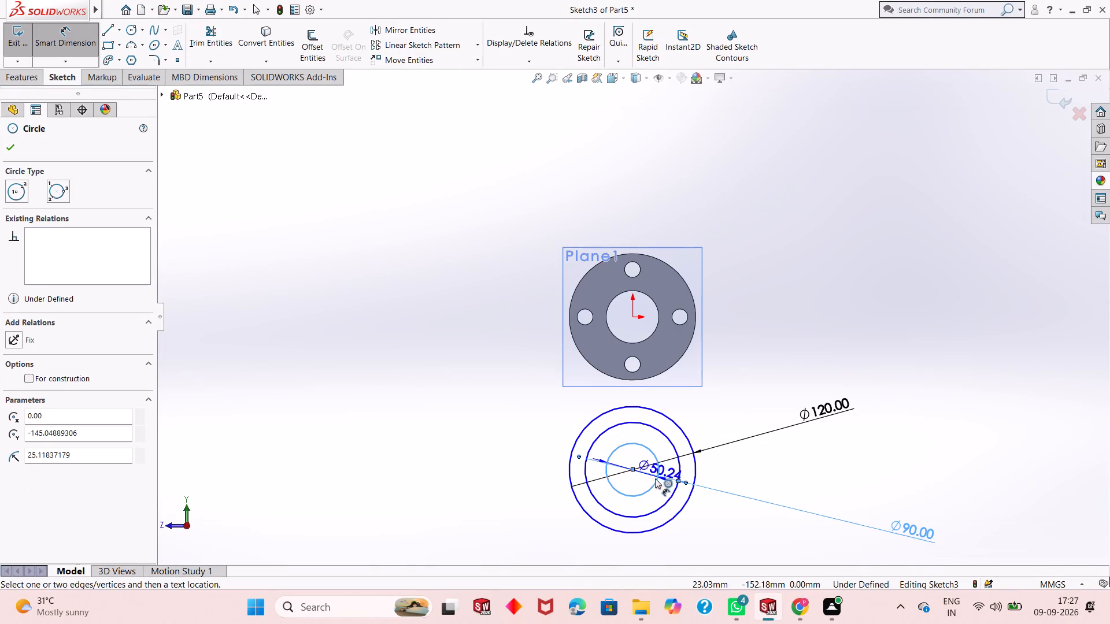
pyautogui.click(764, 533)
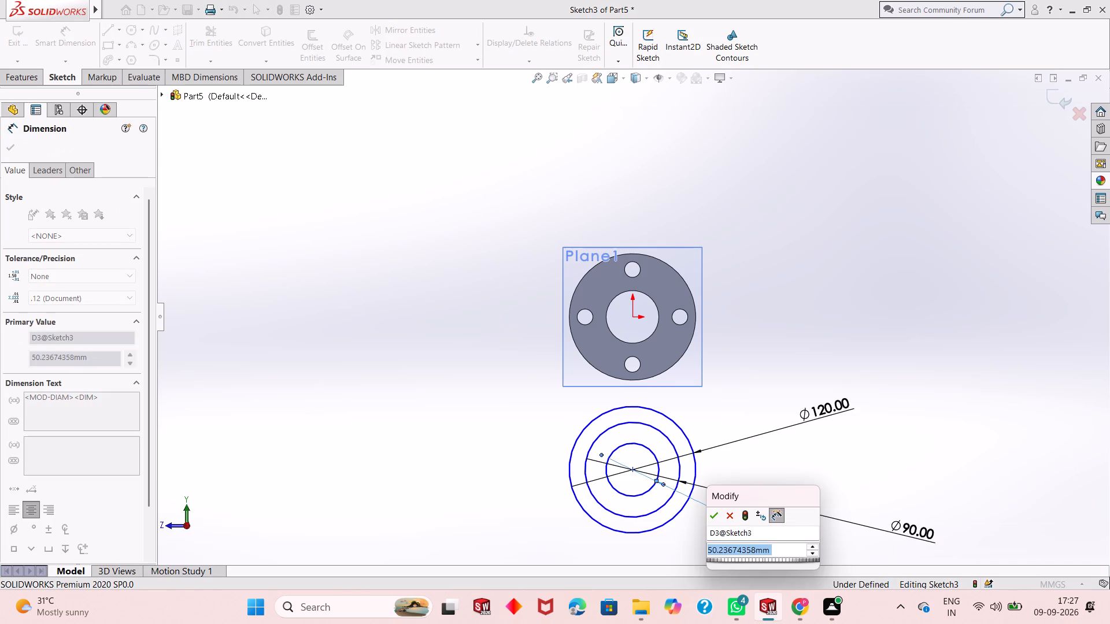
pyautogui.write('50')
pyautogui.press('Return')
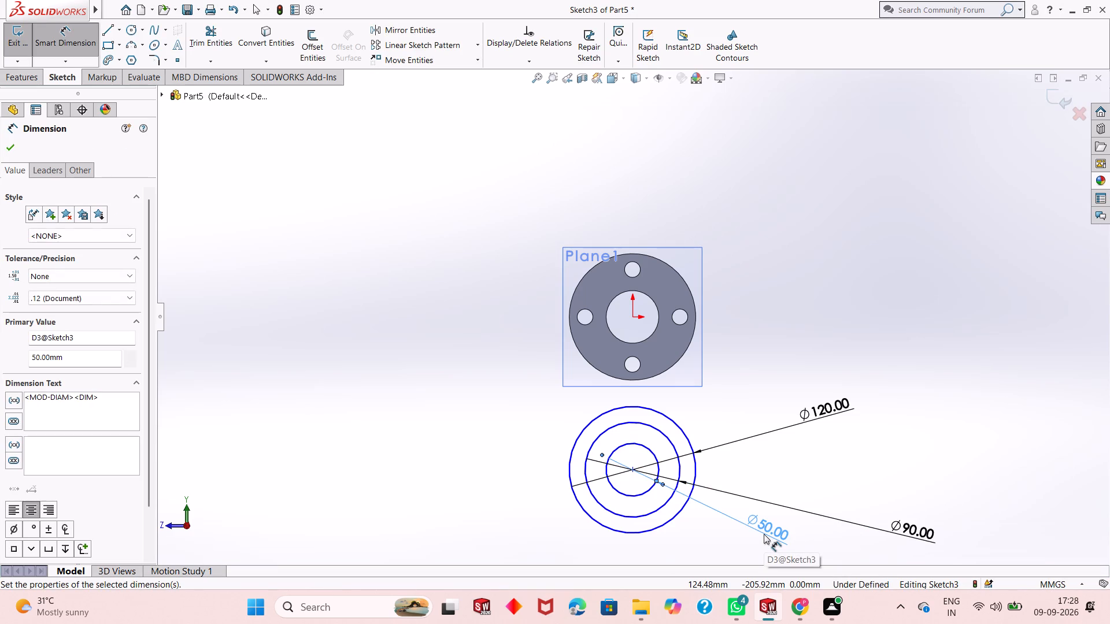
pyautogui.press('Escape')
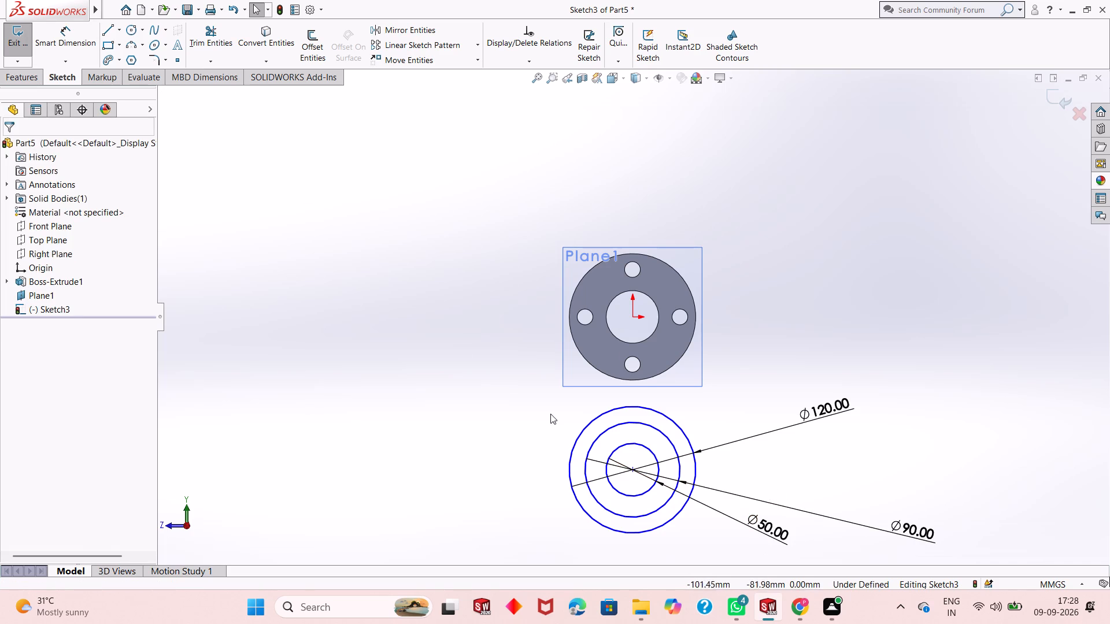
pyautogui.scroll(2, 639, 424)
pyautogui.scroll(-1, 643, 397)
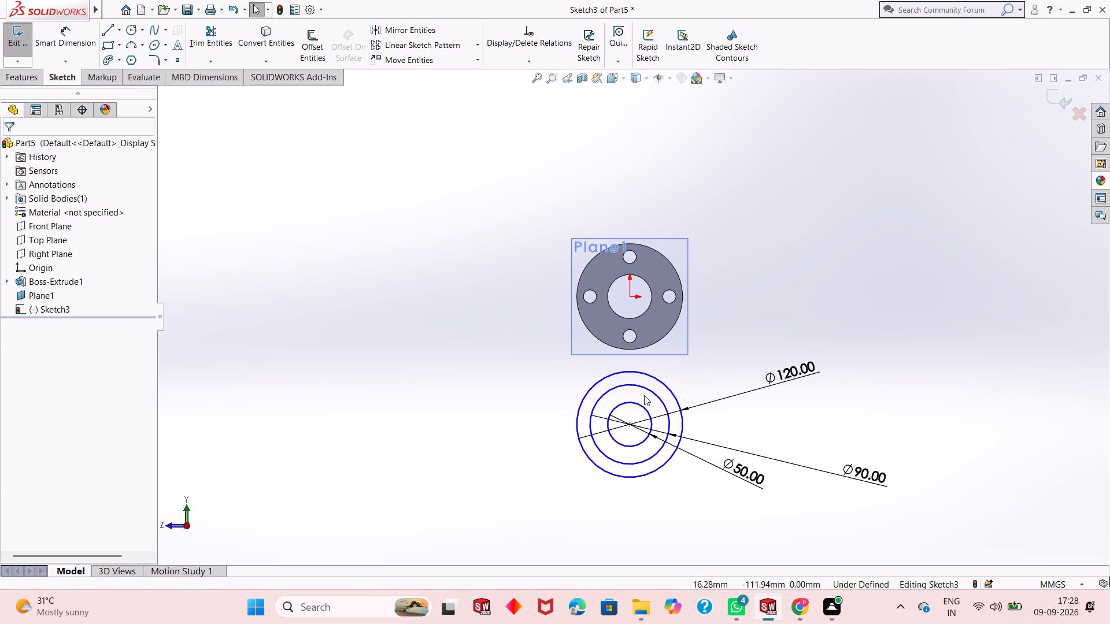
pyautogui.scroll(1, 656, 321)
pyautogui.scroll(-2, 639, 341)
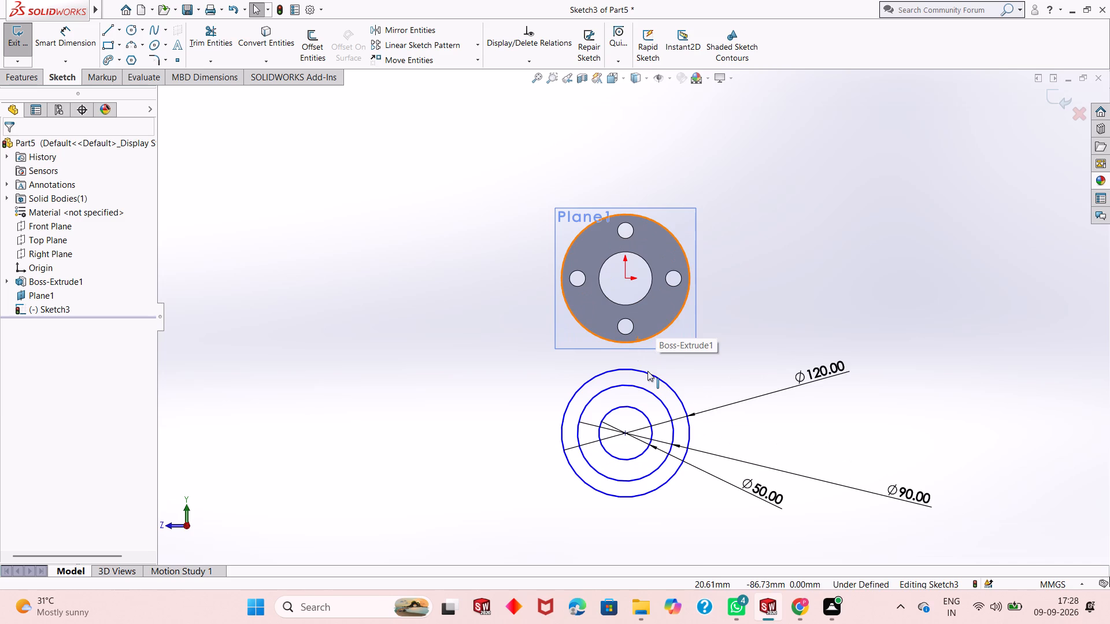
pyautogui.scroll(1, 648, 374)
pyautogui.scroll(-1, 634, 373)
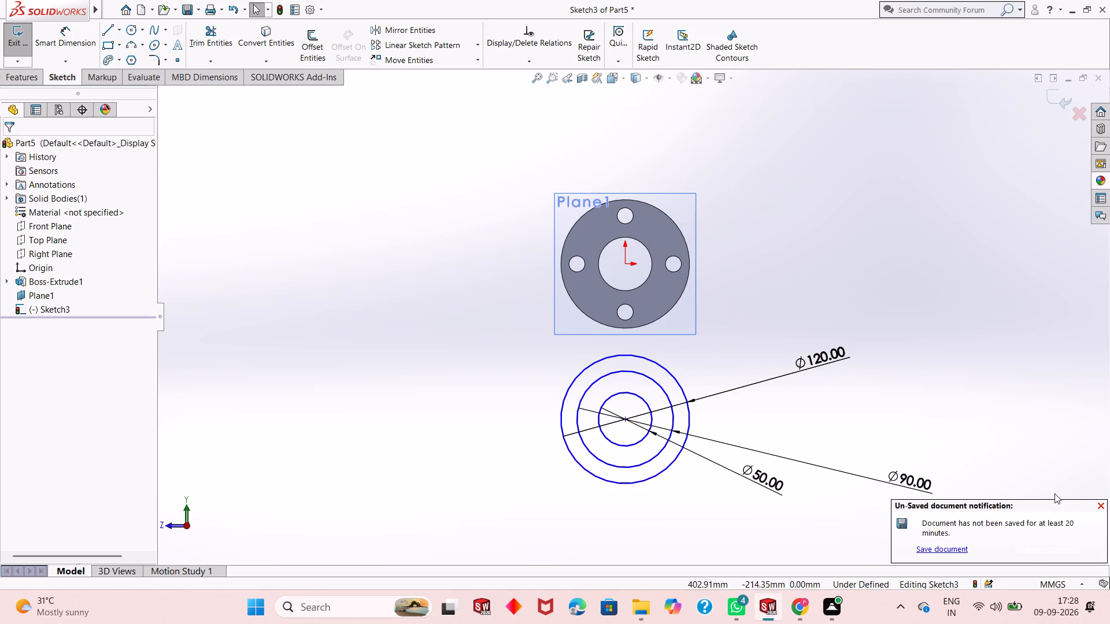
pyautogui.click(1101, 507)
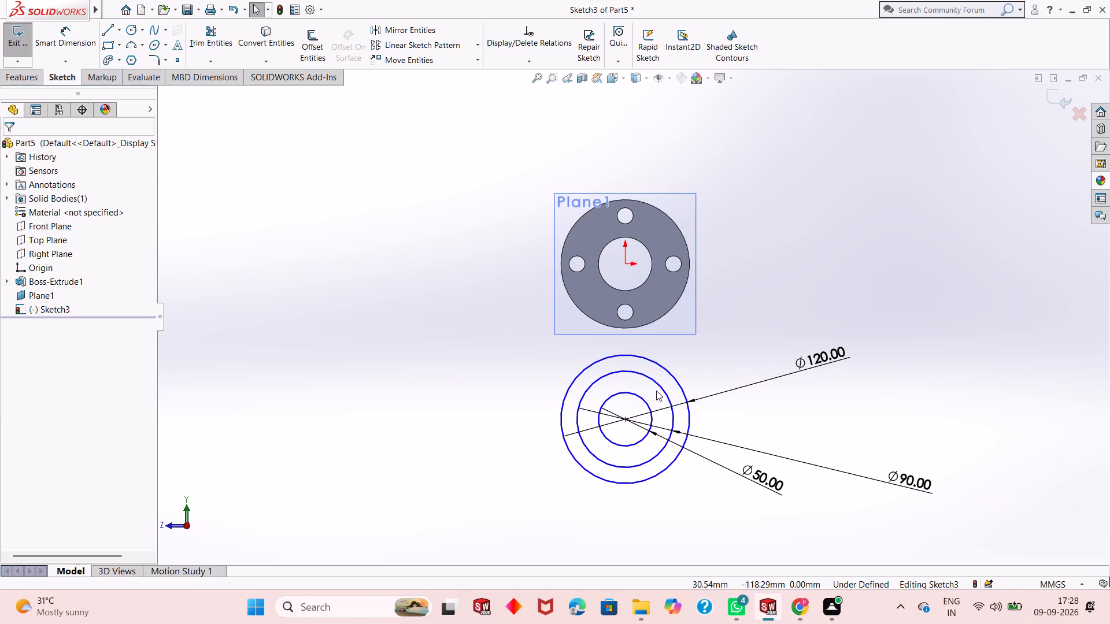
# Sketch a circle of radius 7 mm centred on the top quadrant point of the 90 mm circle.
pyautogui.moveTo(653, 392); pyautogui.dragTo(751, 391, button='middle')
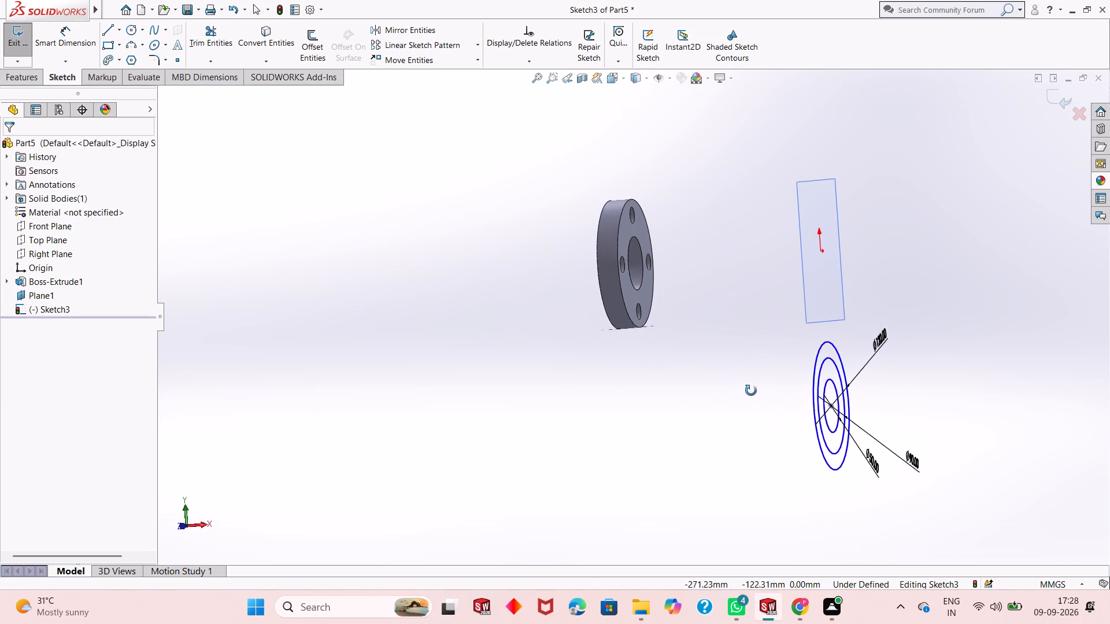
pyautogui.moveTo(751, 391); pyautogui.dragTo(752, 401, button='middle')
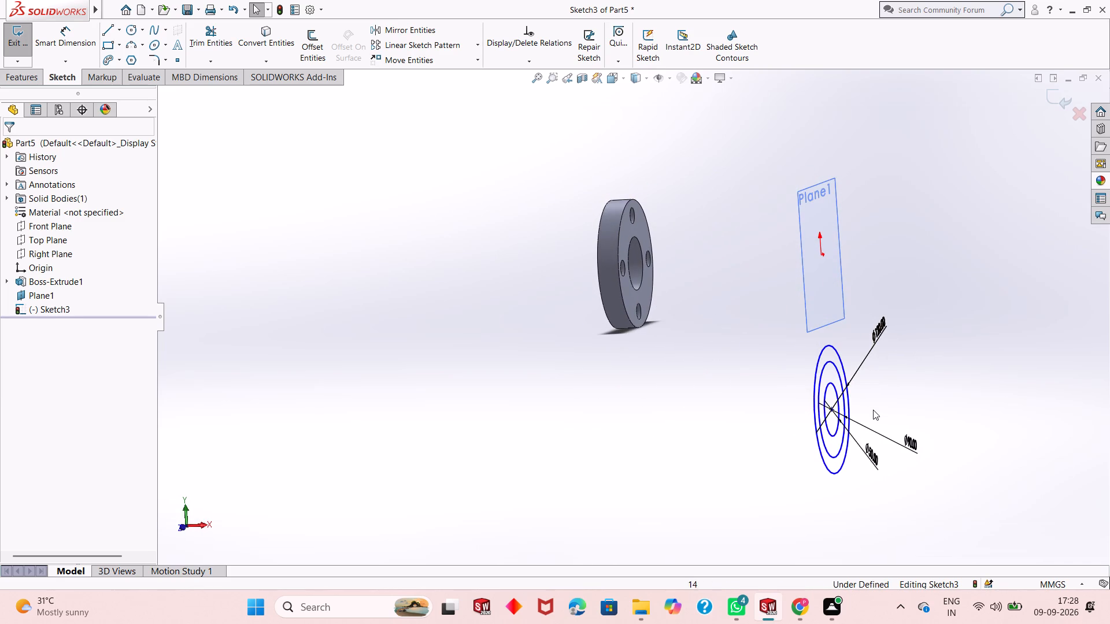
pyautogui.moveTo(872, 414); pyautogui.dragTo(819, 419, button='middle')
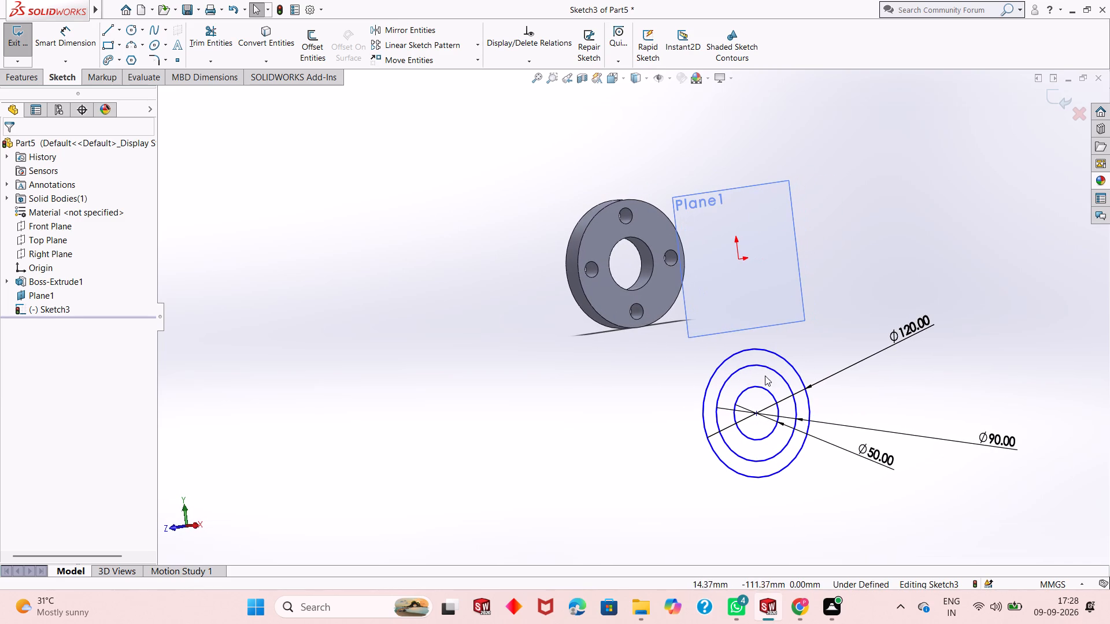
pyautogui.moveTo(754, 367); pyautogui.dragTo(746, 369, button='middle')
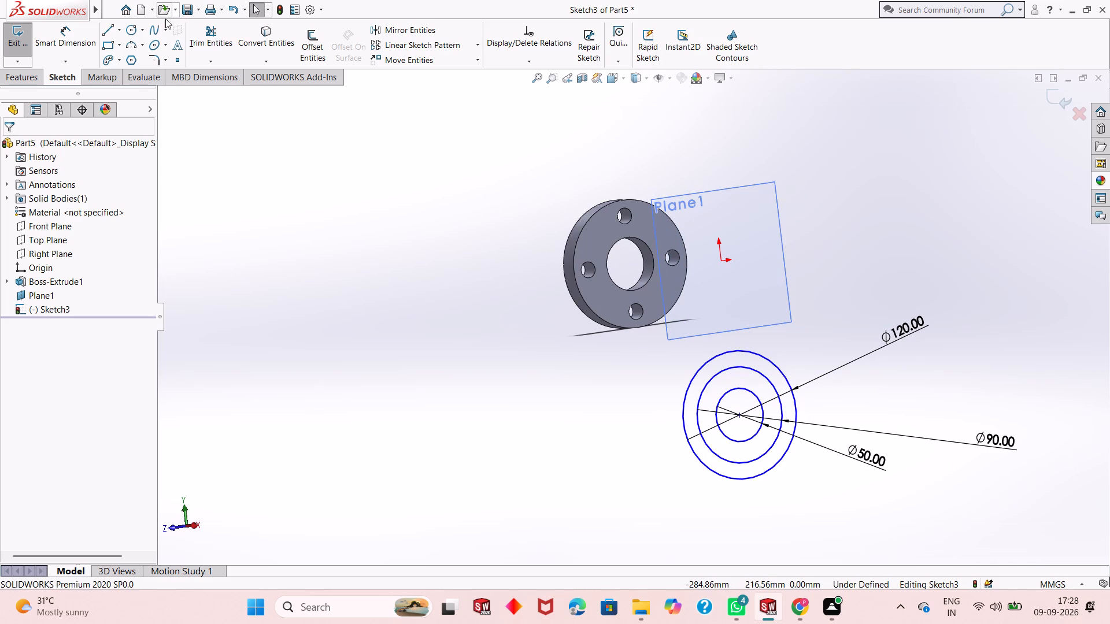
pyautogui.click(129, 32)
pyautogui.click(734, 369)
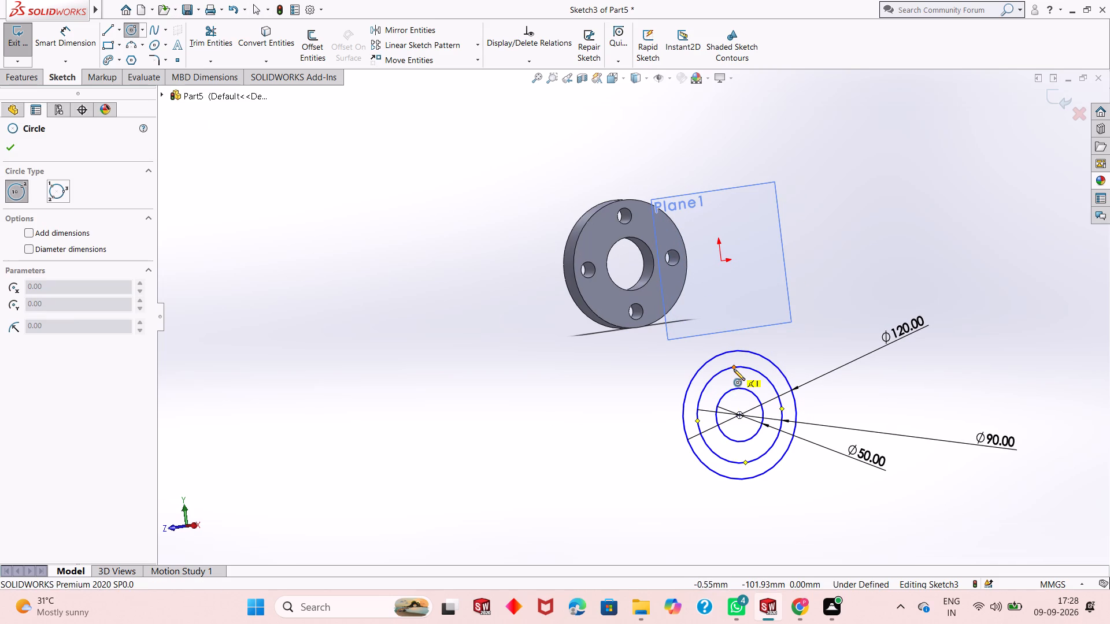
pyautogui.write('7.')
pyautogui.press('Return')
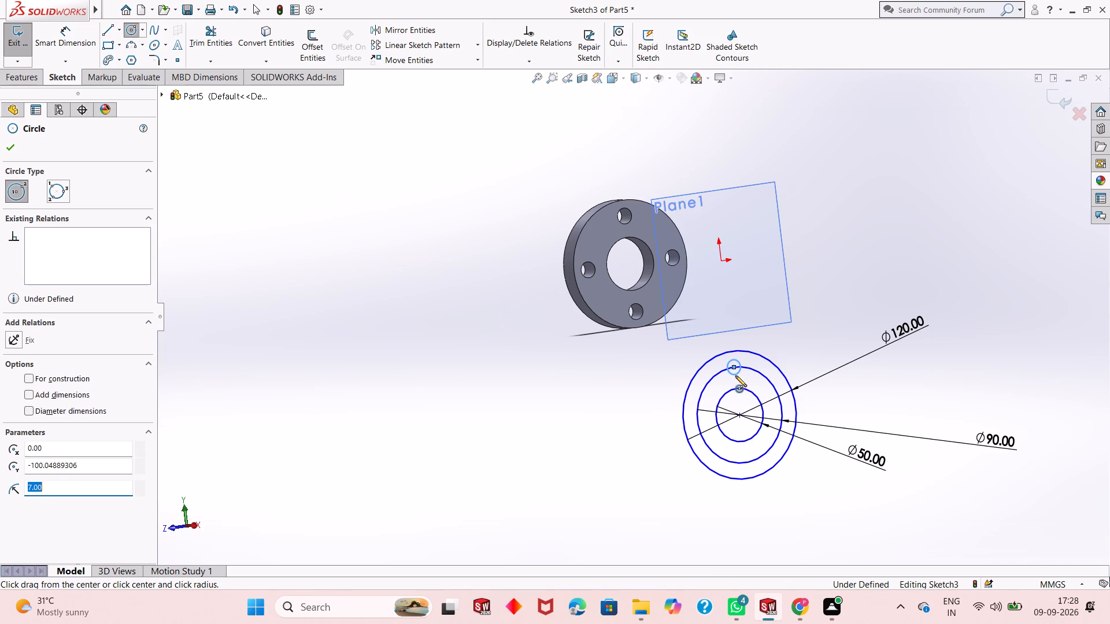
pyautogui.press('Escape')
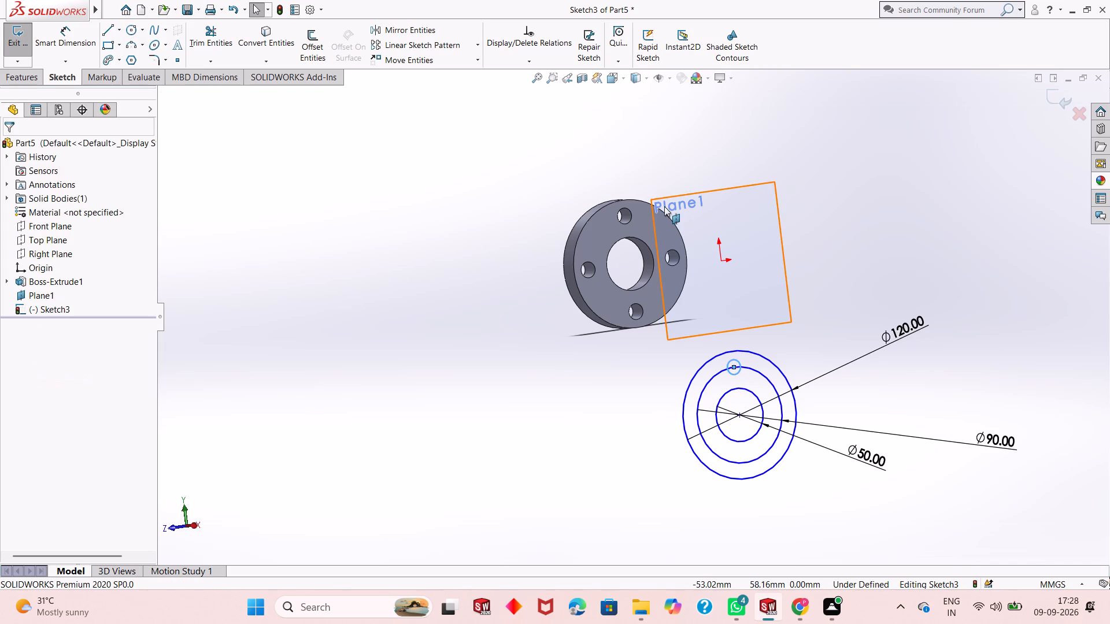
pyautogui.press('Escape')
# Dimension the small hole circle's diameter as 15 mm.
pyautogui.click(54, 42)
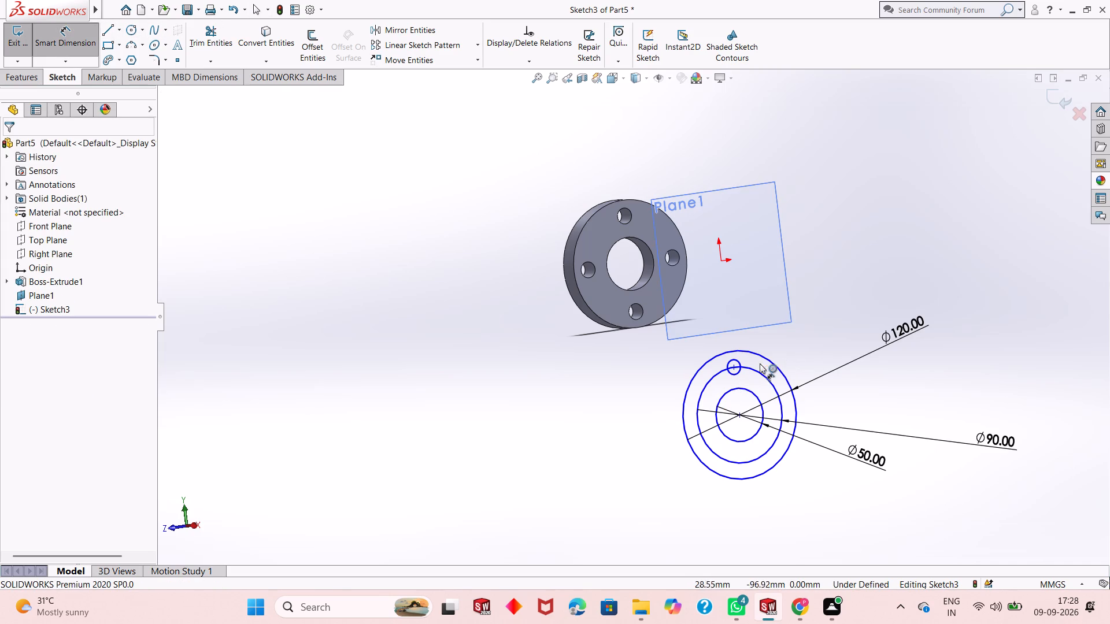
pyautogui.click(735, 362)
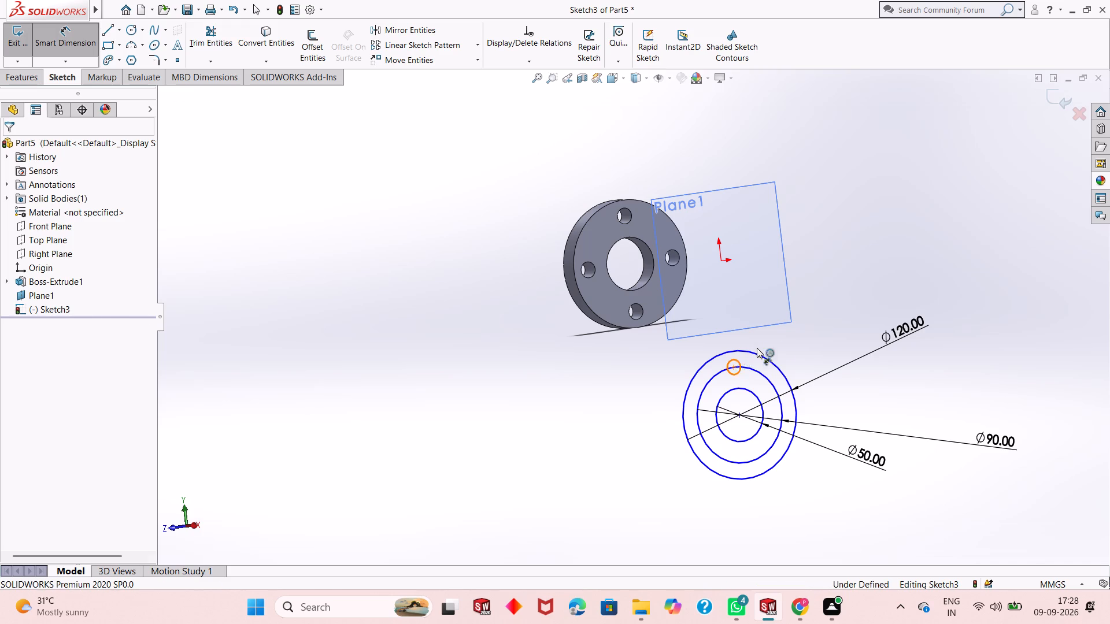
pyautogui.click(856, 304)
pyautogui.write('15')
pyautogui.press('Return')
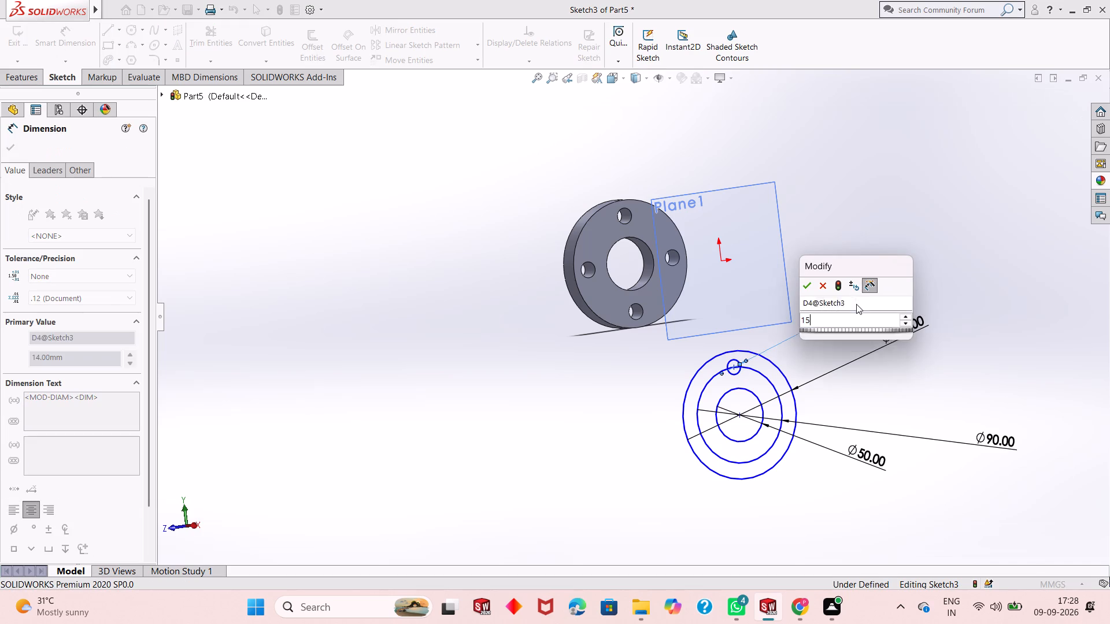
pyautogui.press('Escape')
pyautogui.press('Escape')
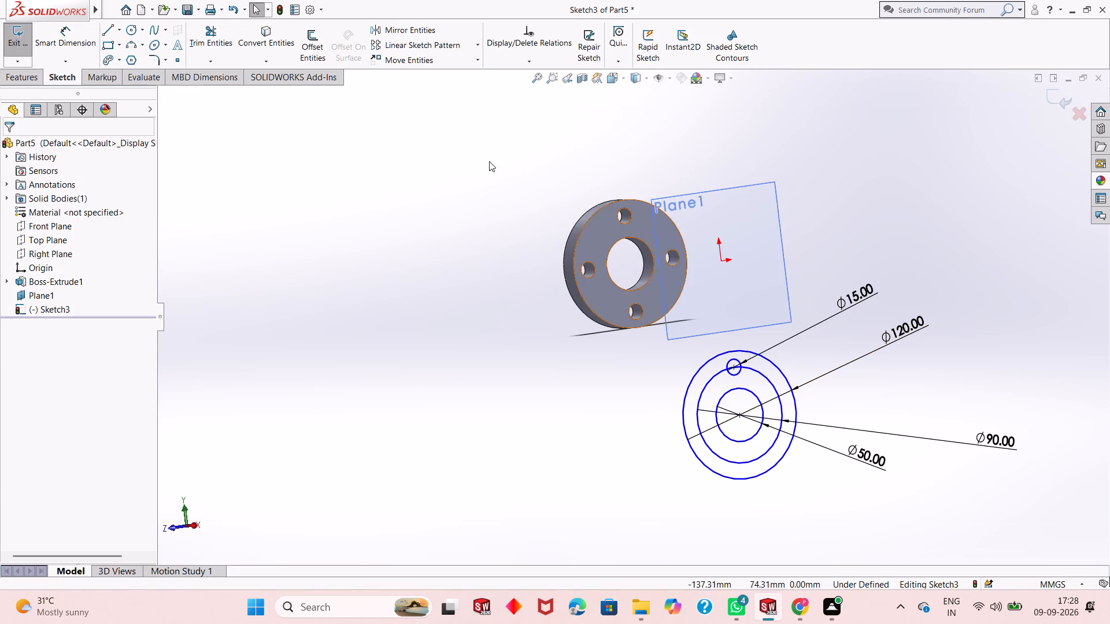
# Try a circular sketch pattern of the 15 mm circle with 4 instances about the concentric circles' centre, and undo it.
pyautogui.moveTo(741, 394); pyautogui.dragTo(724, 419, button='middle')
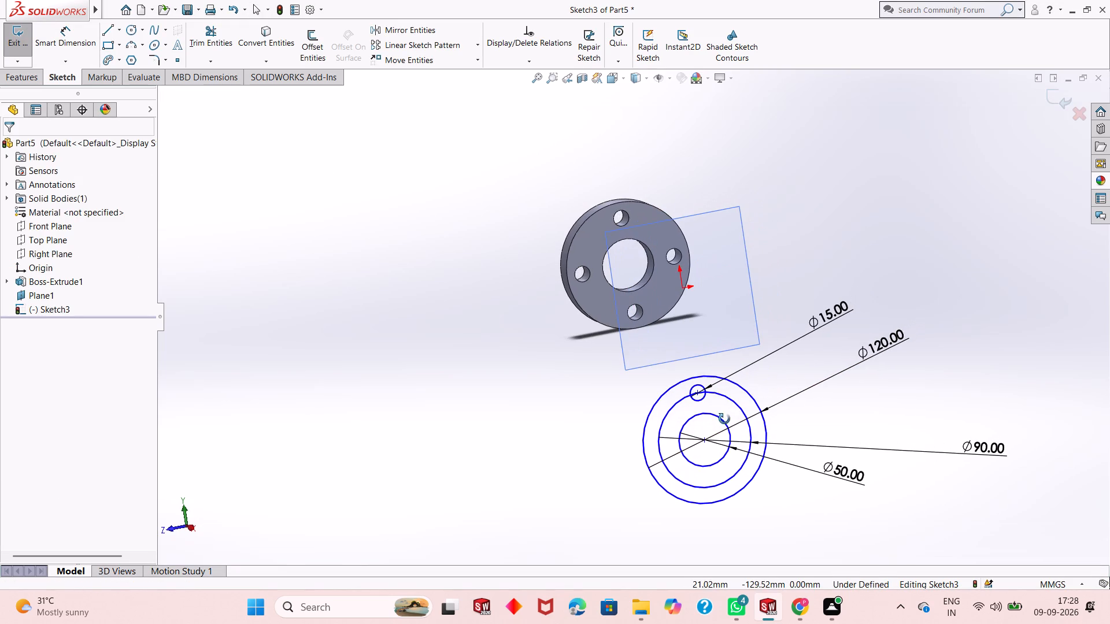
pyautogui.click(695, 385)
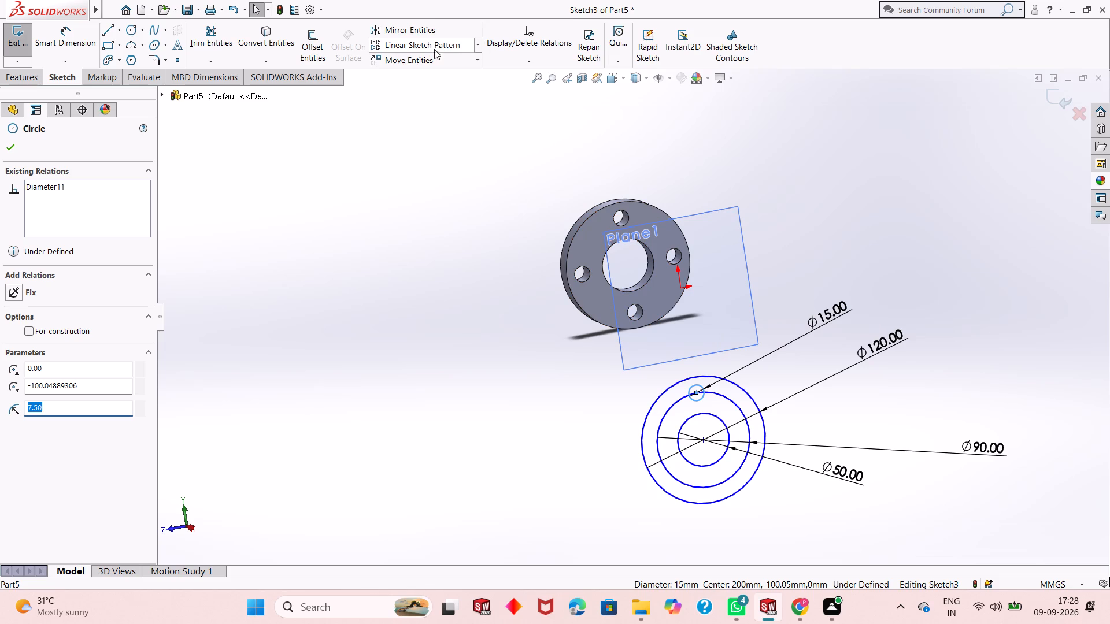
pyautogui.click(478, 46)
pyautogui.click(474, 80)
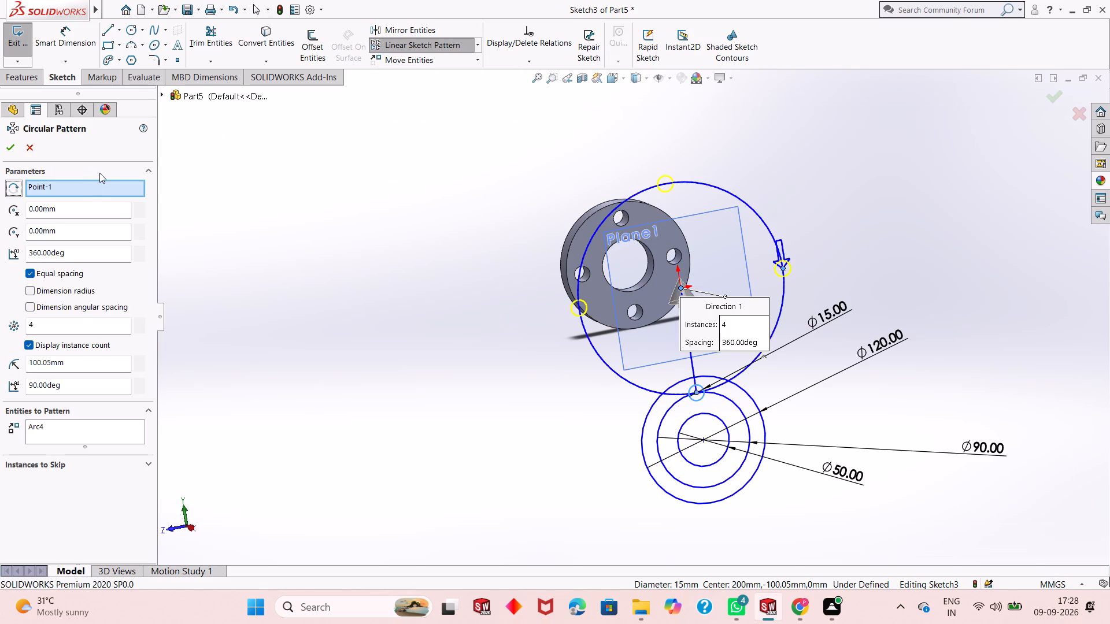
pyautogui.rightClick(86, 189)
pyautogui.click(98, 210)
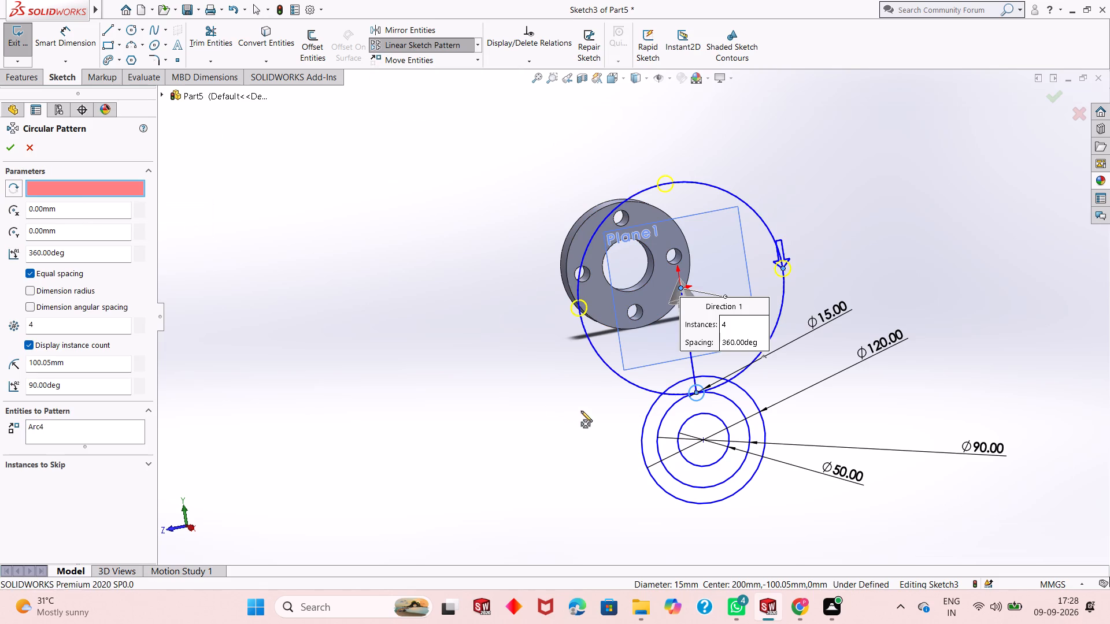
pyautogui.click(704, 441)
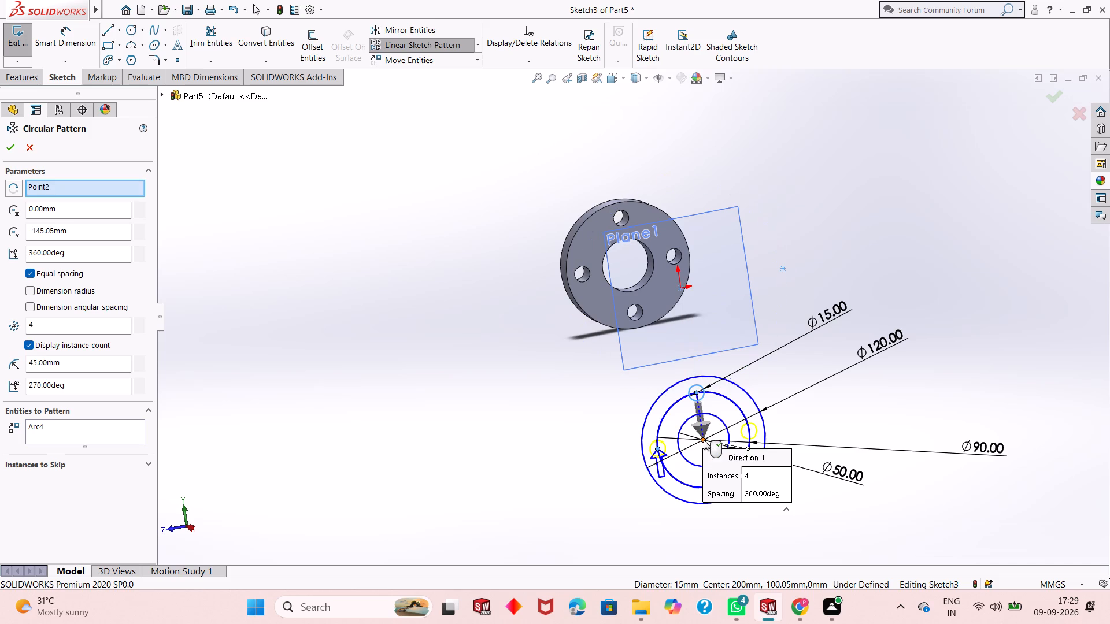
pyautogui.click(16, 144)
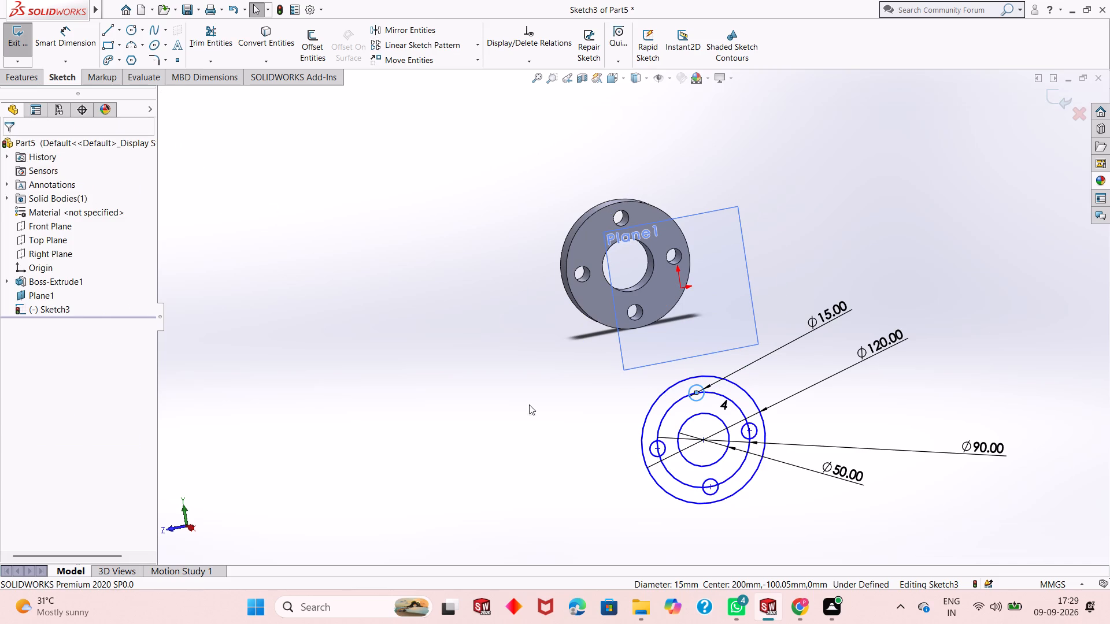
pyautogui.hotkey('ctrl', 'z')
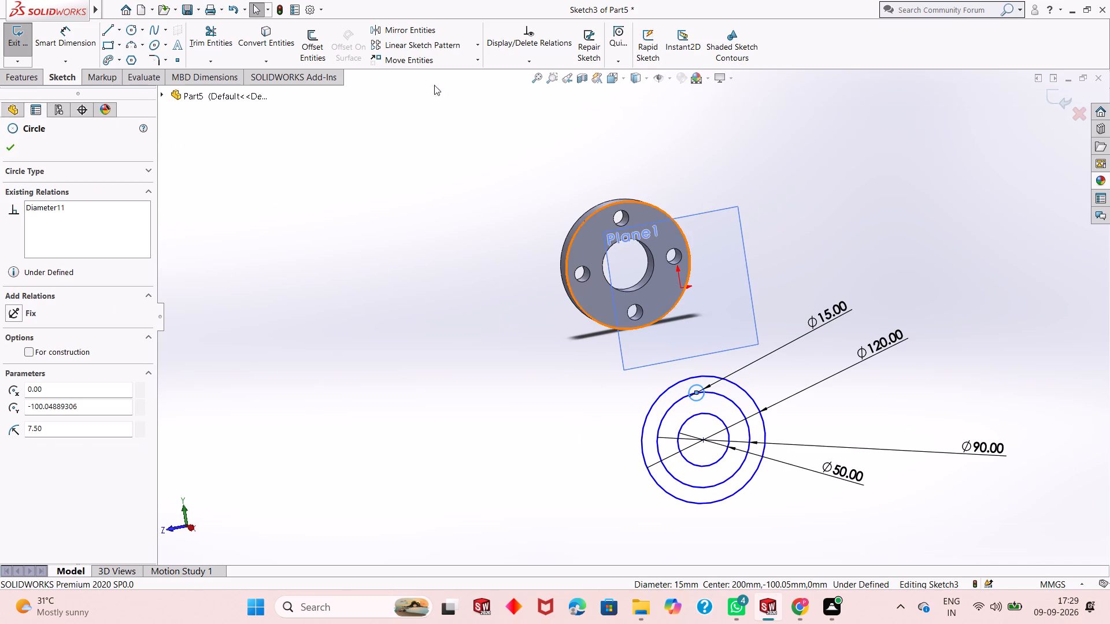
# Create a circular sketch pattern of the 15 mm circle about the concentric circles' centre, with 8 equally spaced instances over 360 degrees.
pyautogui.click(480, 51)
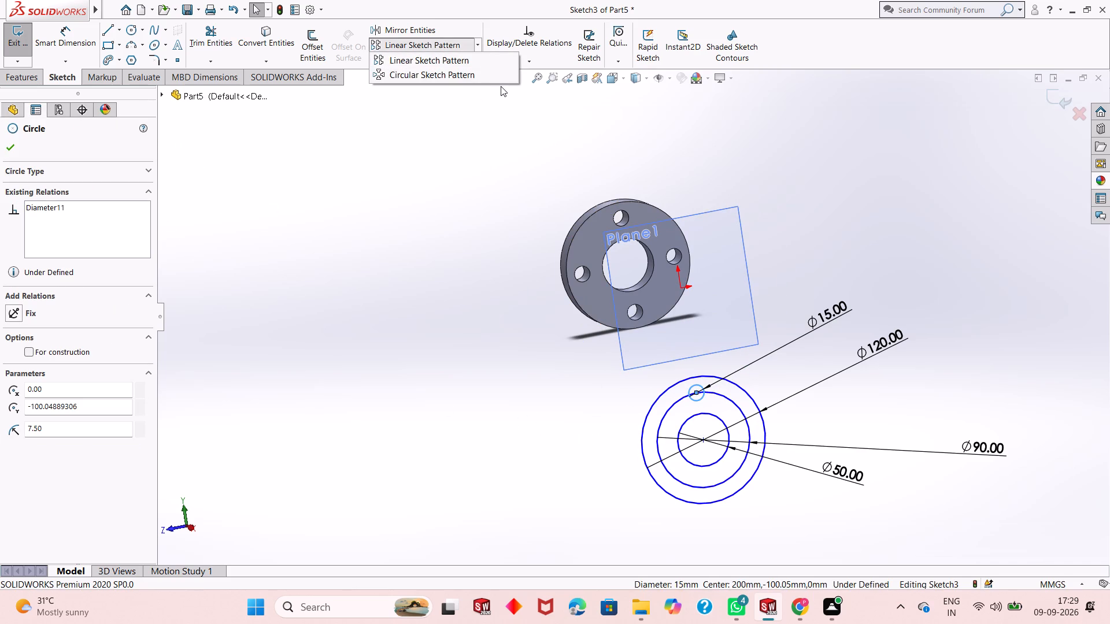
pyautogui.click(499, 81)
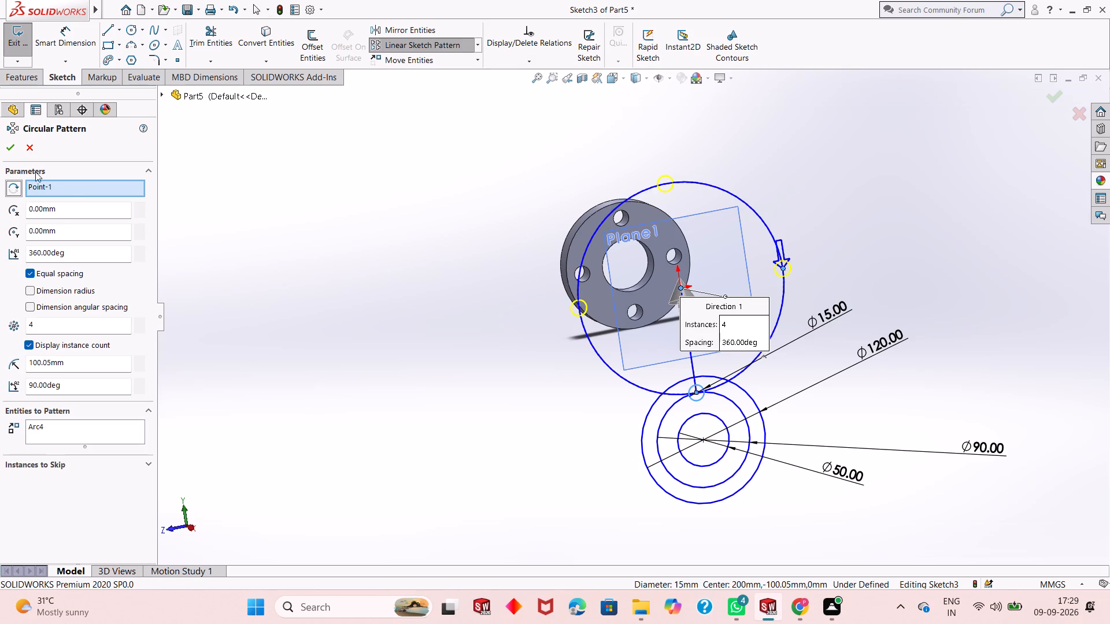
pyautogui.rightClick(86, 189)
pyautogui.click(103, 211)
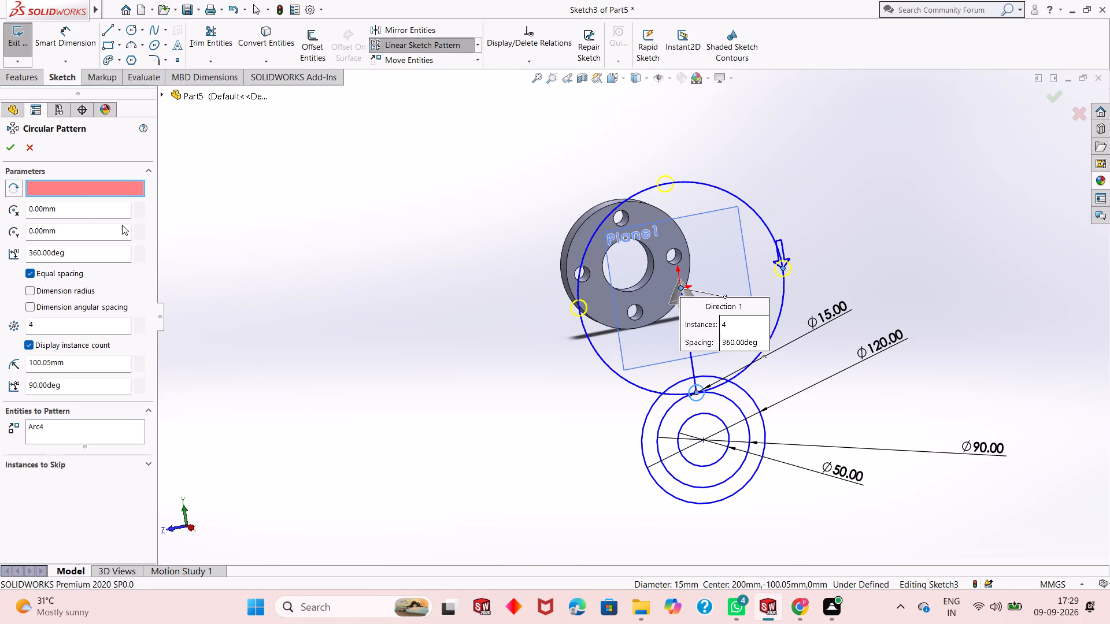
pyautogui.click(701, 438)
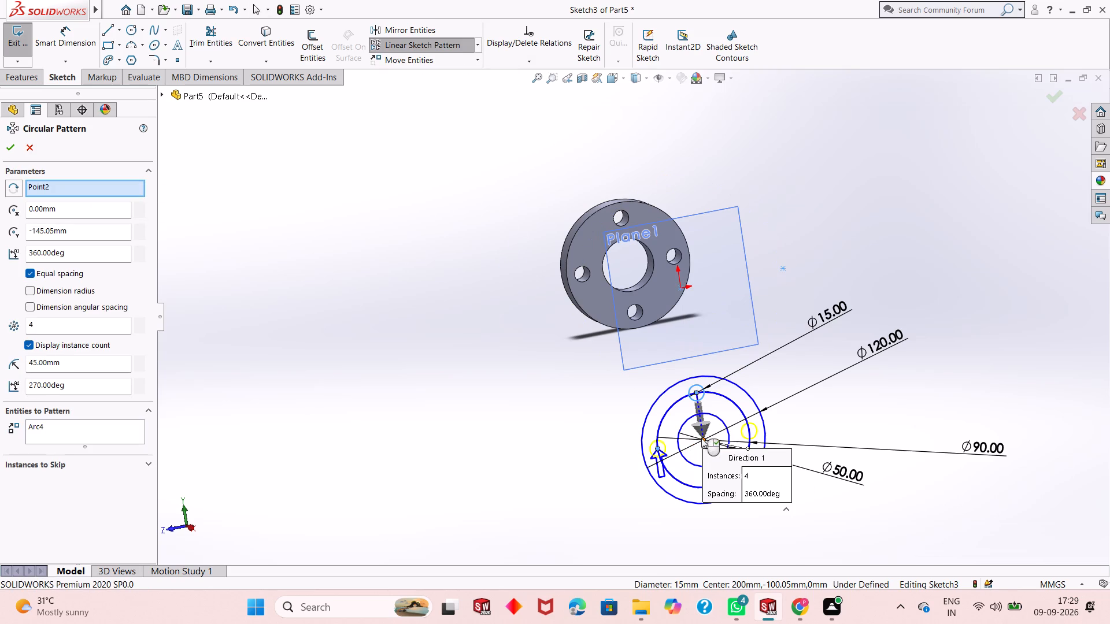
pyautogui.doubleClick(66, 321)
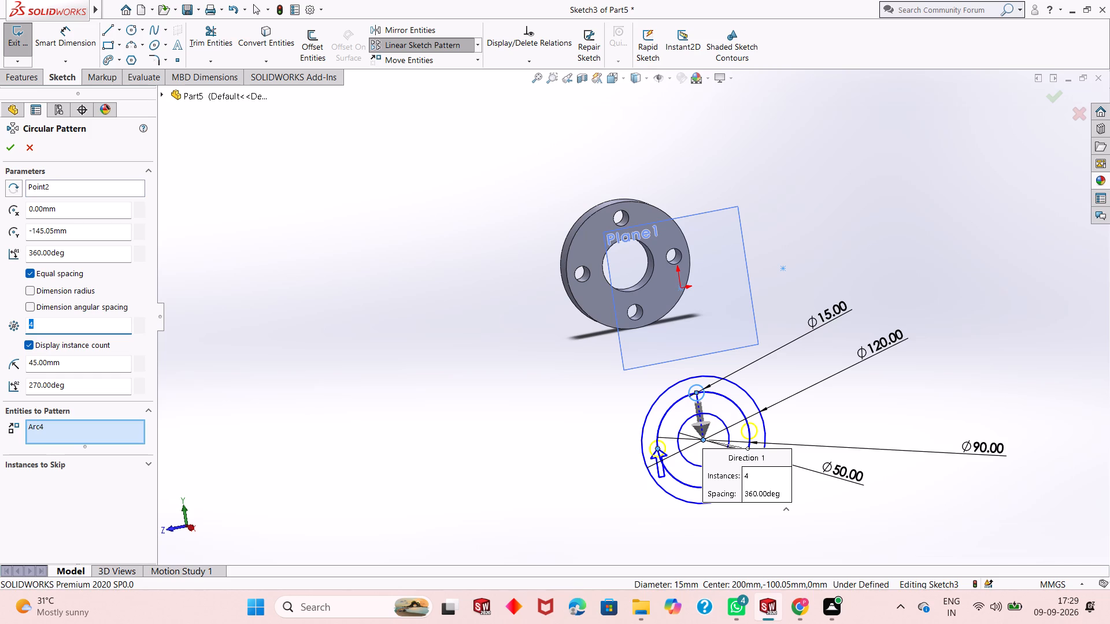
pyautogui.press('8')
pyautogui.press('Return')
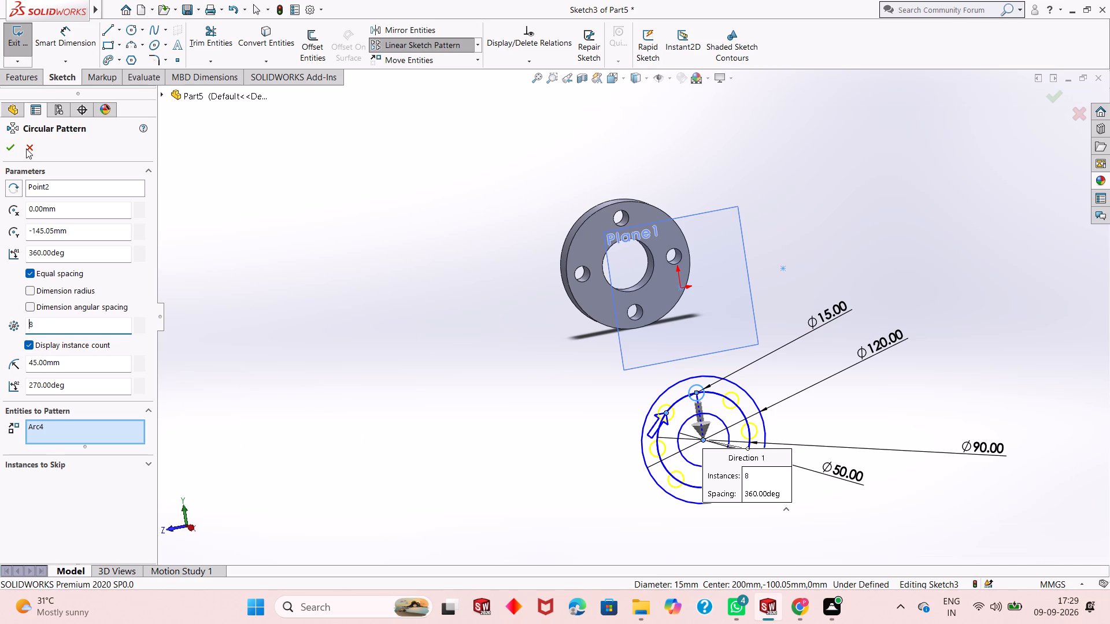
pyautogui.click(9, 148)
pyautogui.moveTo(660, 410); pyautogui.dragTo(695, 389, button='middle')
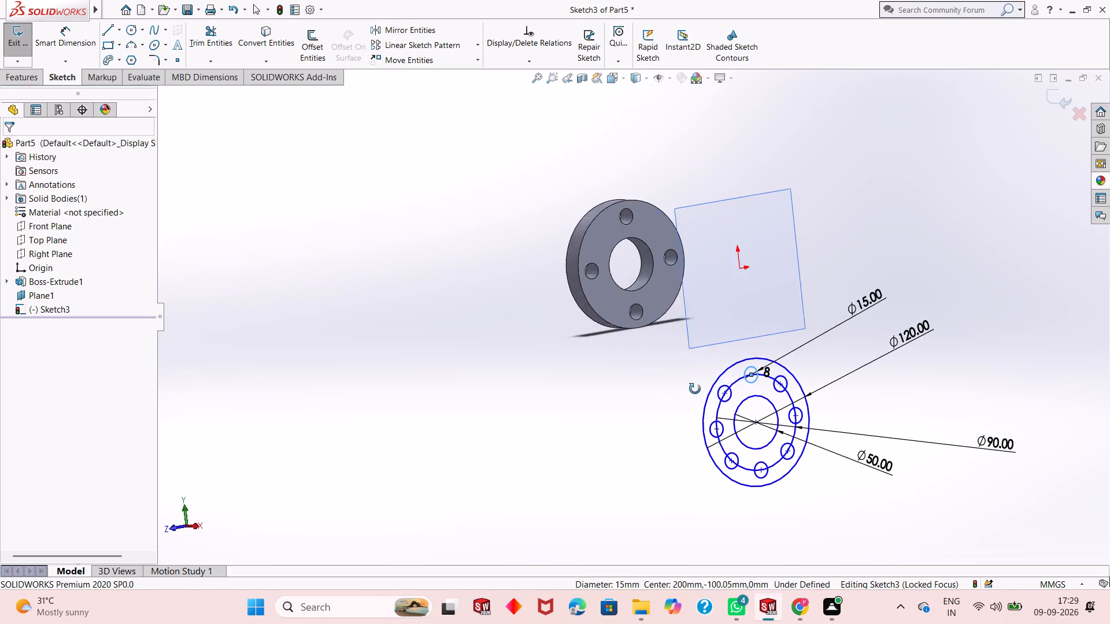
pyautogui.moveTo(695, 389); pyautogui.dragTo(727, 383, button='middle')
pyautogui.press('Escape')
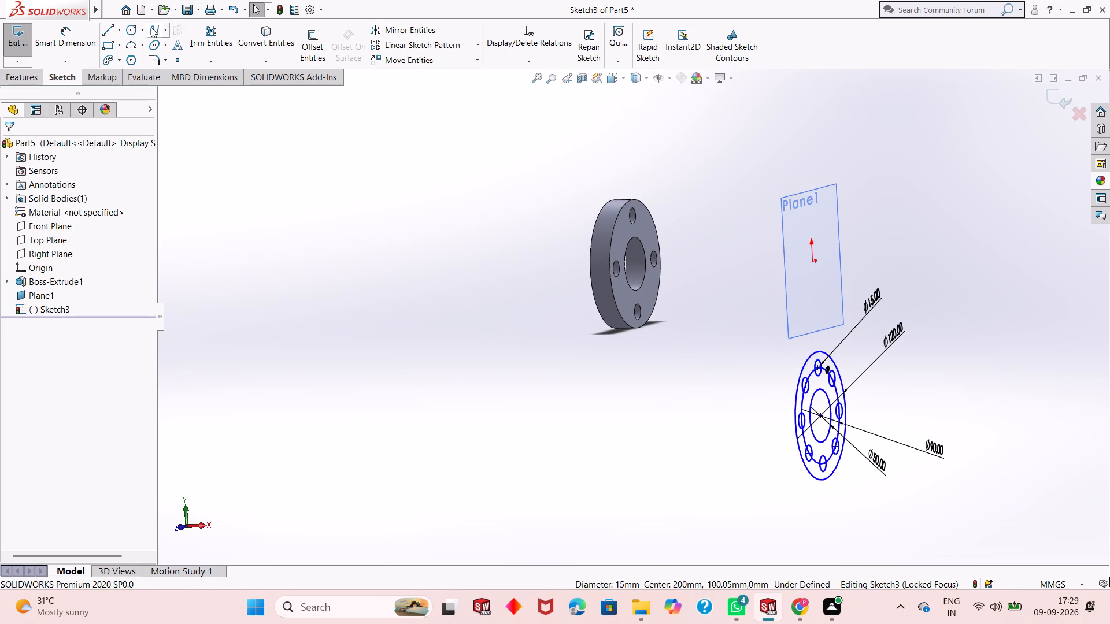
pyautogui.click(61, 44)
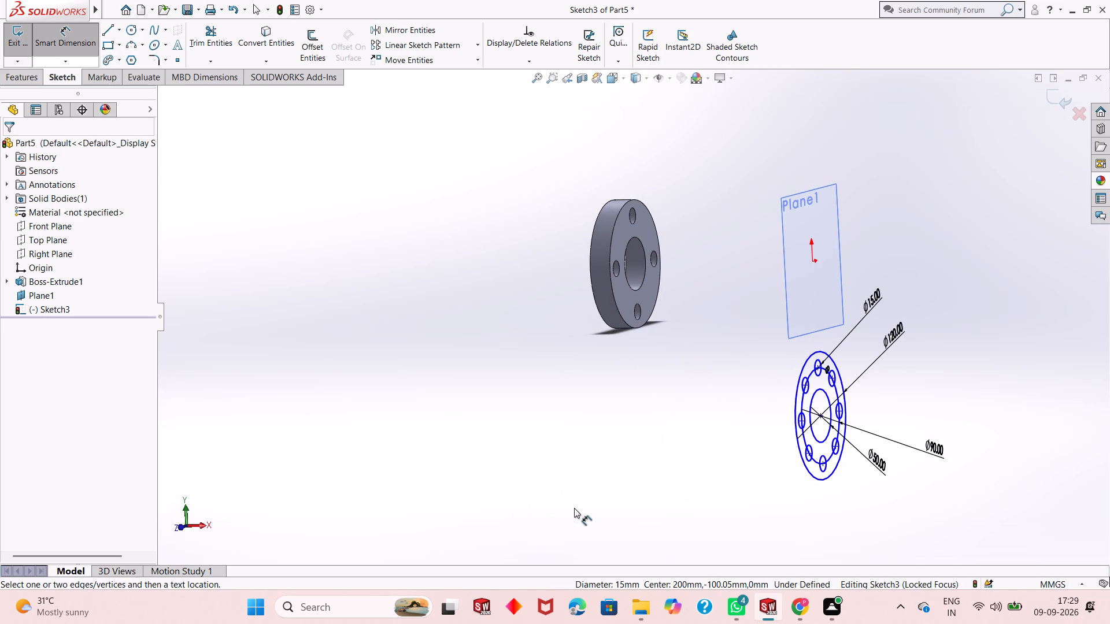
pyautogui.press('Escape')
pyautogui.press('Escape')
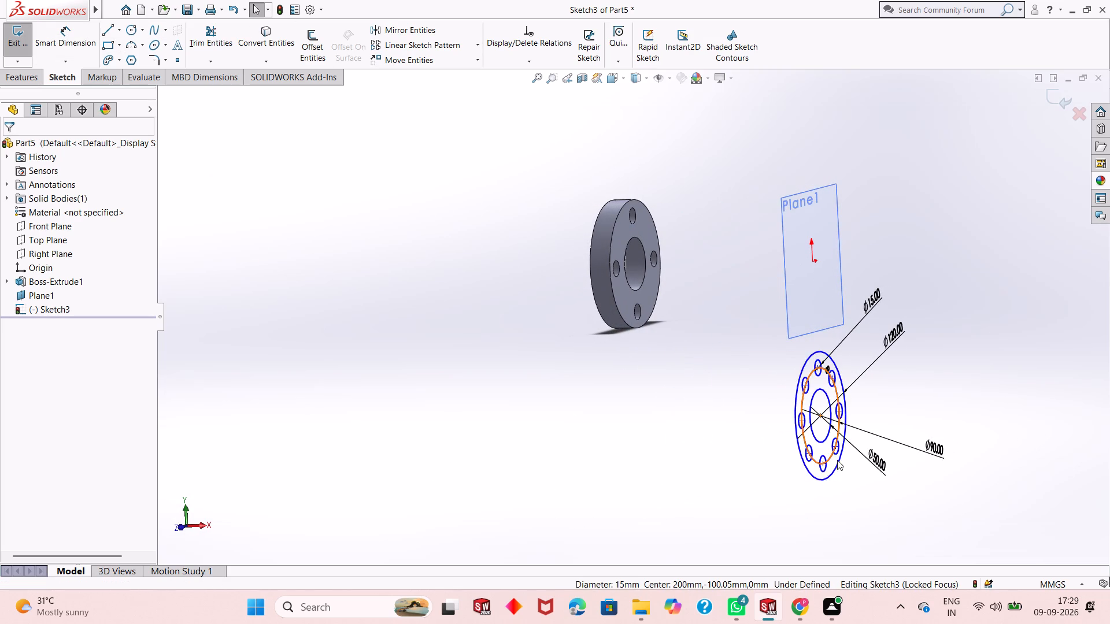
# Delete the 90 mm circle running through the hole centres, together with its dimension.
pyautogui.moveTo(849, 450); pyautogui.dragTo(799, 480, button='middle')
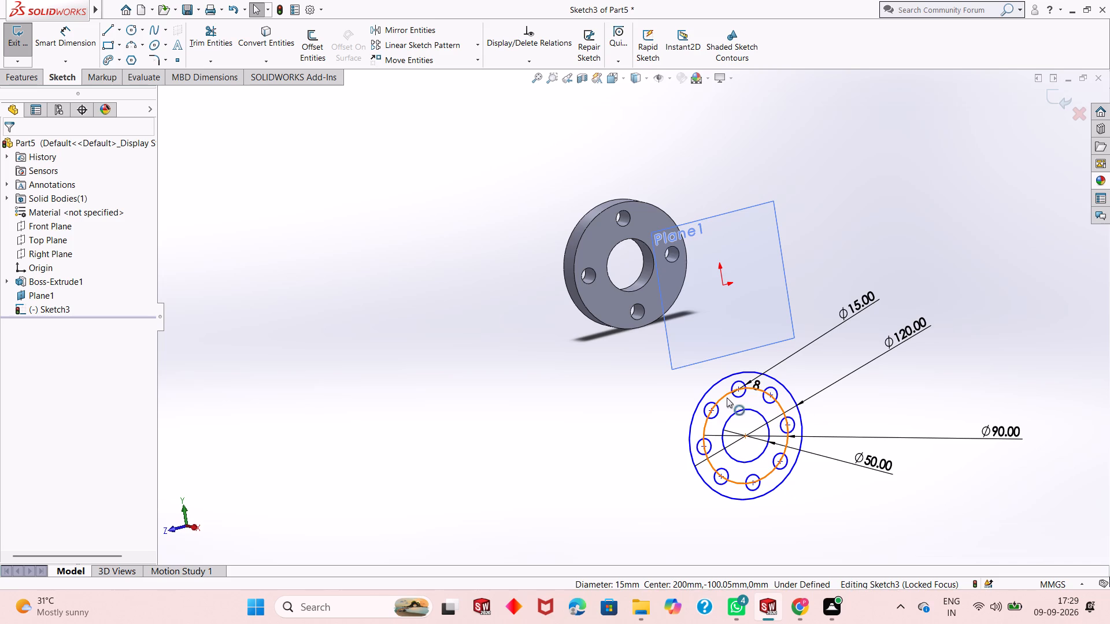
pyautogui.click(727, 398)
pyautogui.press('Delete')
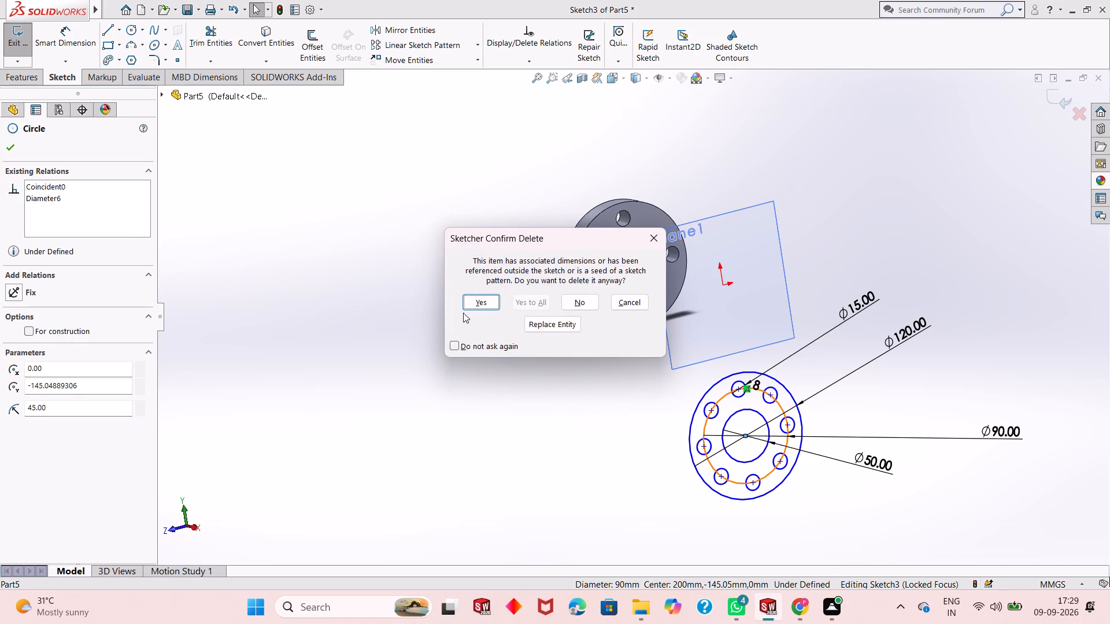
pyautogui.click(472, 302)
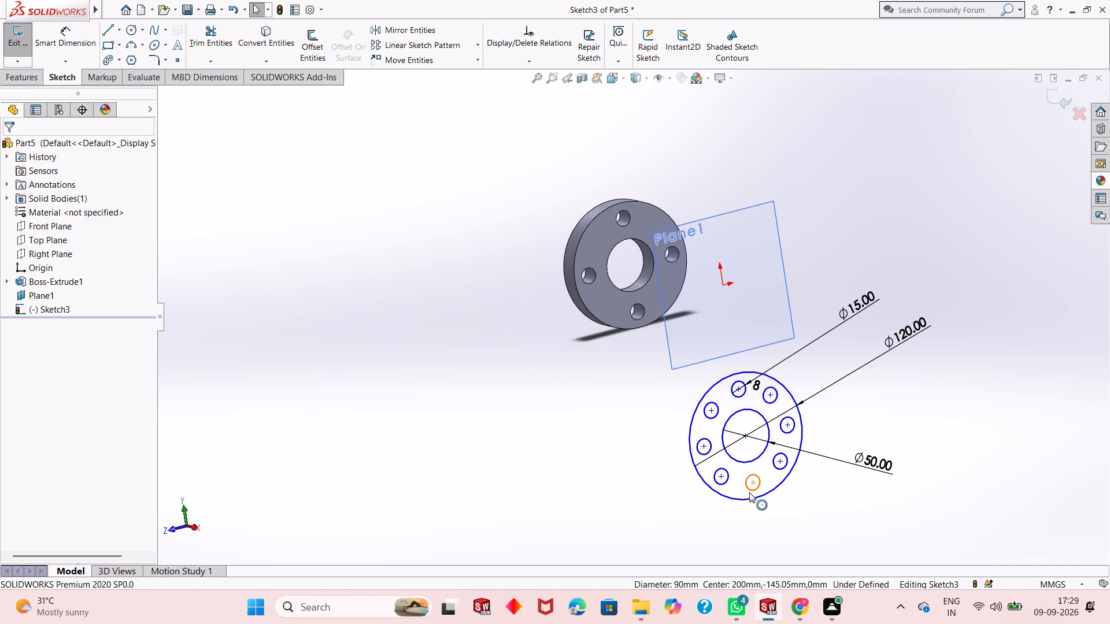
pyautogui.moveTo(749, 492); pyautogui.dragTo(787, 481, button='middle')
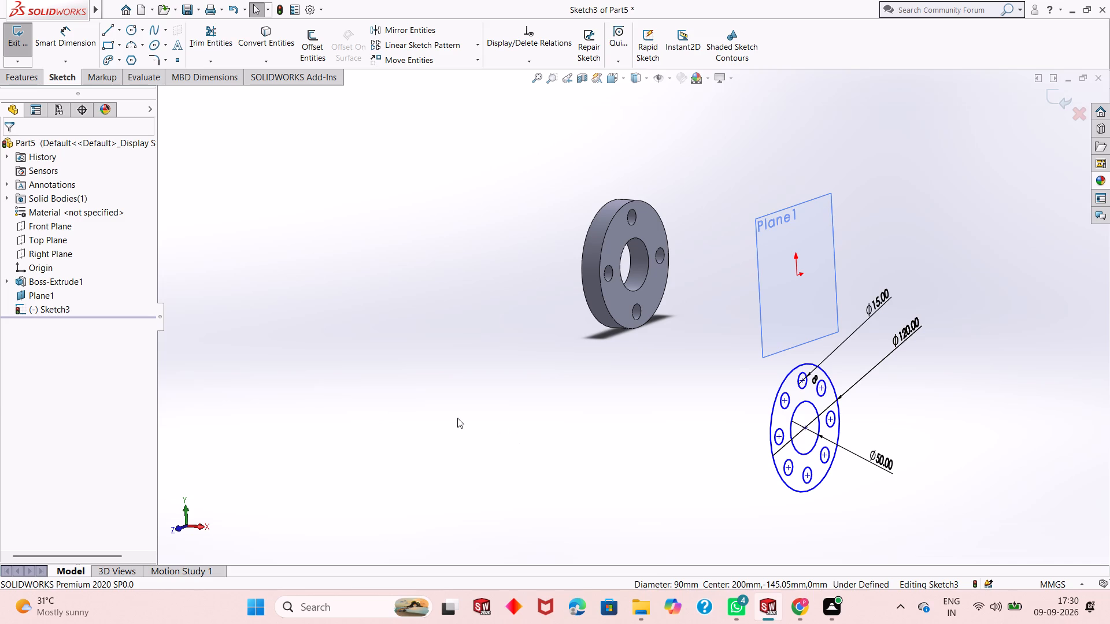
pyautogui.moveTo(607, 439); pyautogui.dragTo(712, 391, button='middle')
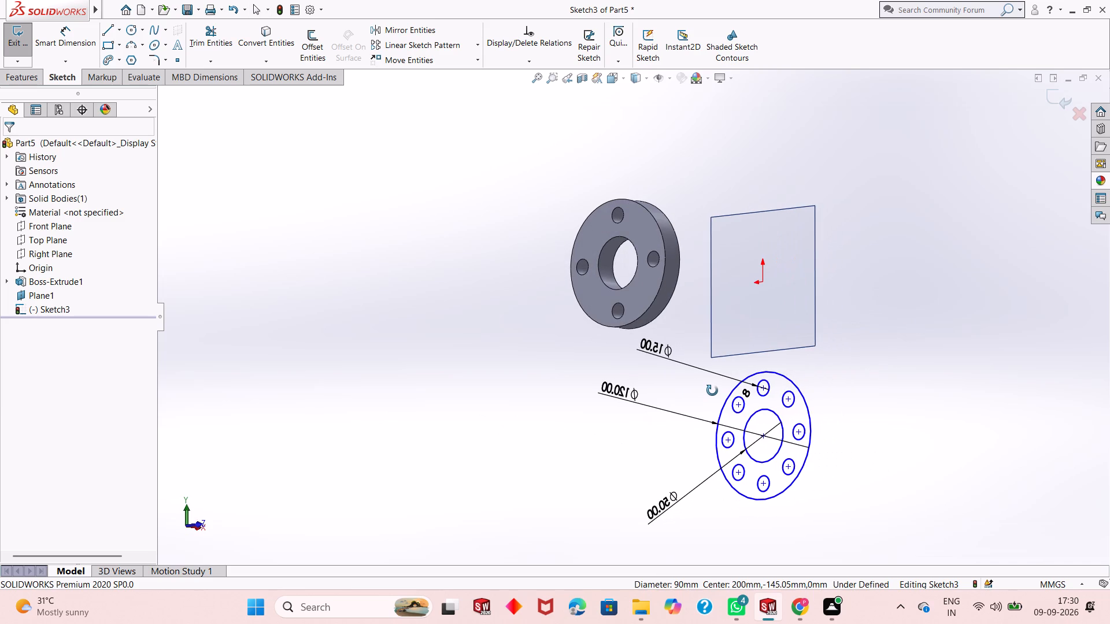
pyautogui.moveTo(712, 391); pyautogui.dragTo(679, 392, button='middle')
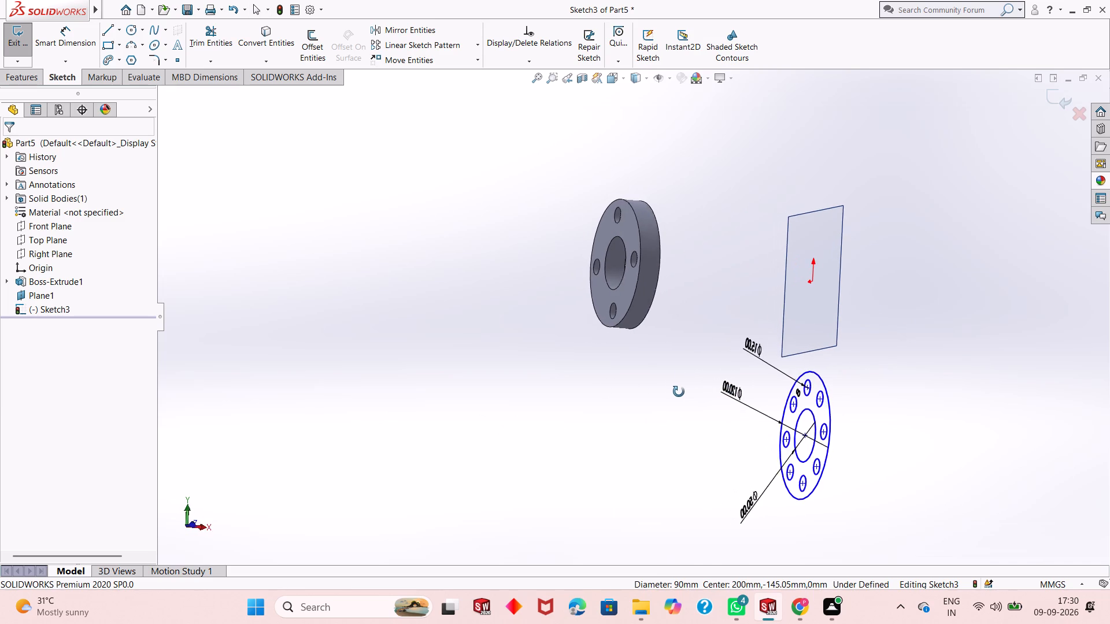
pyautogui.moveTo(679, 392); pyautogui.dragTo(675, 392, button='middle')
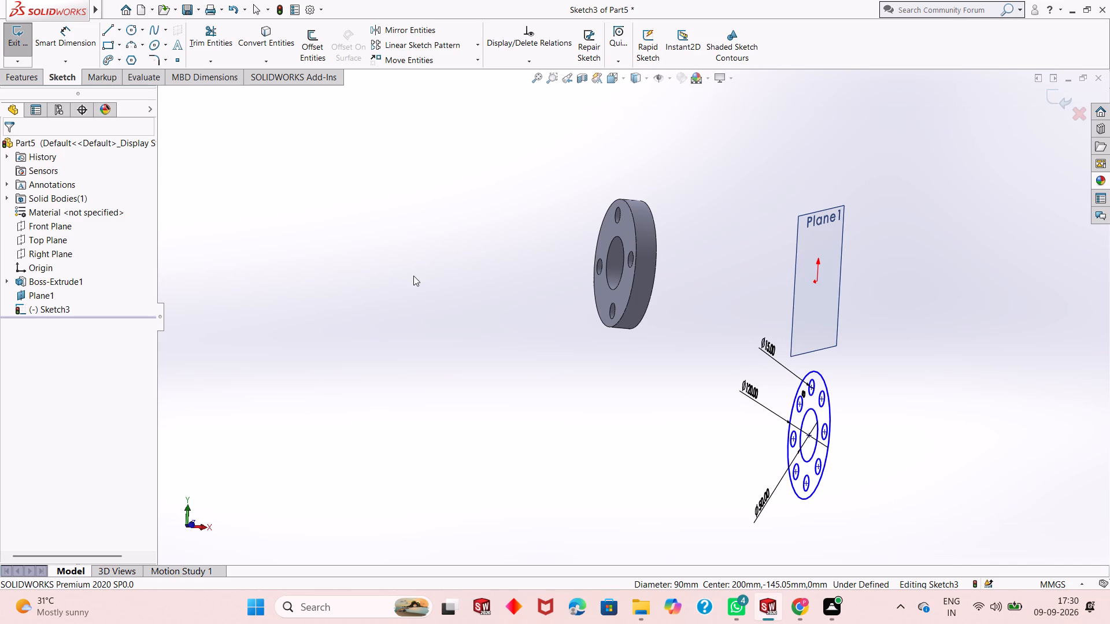
# Examine the eight-hole flange profile on the offset plane in relation to the extruded flange.
pyautogui.scroll(-2, 718, 423)
pyautogui.scroll(2, 717, 422)
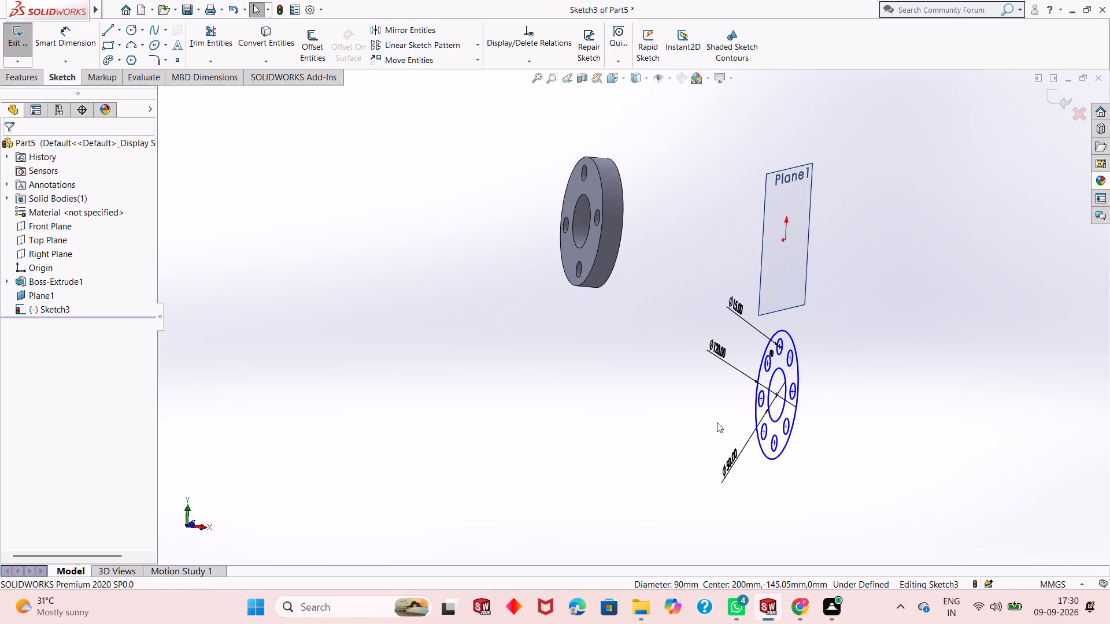
pyautogui.scroll(1, 684, 395)
pyautogui.scroll(-2, 684, 395)
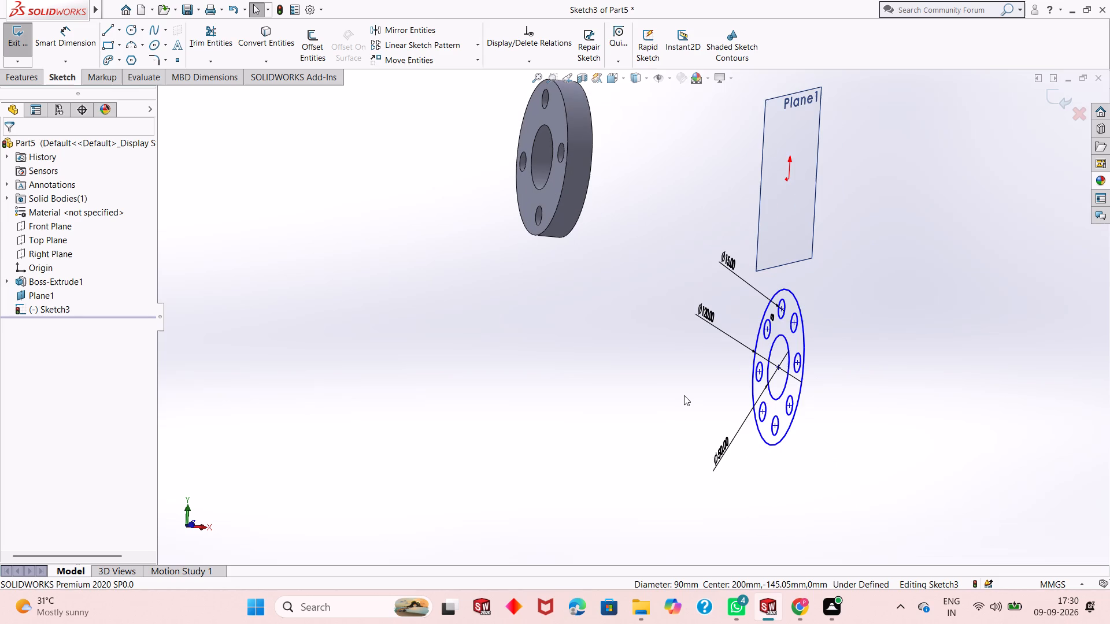
pyautogui.scroll(-1, 684, 395)
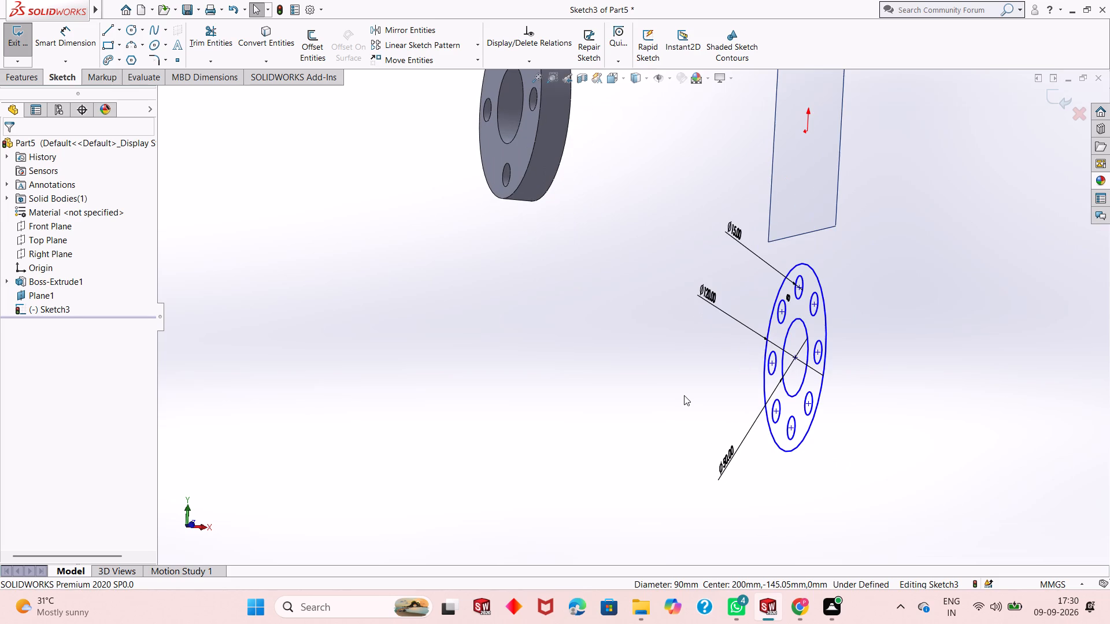
pyautogui.scroll(-1, 684, 395)
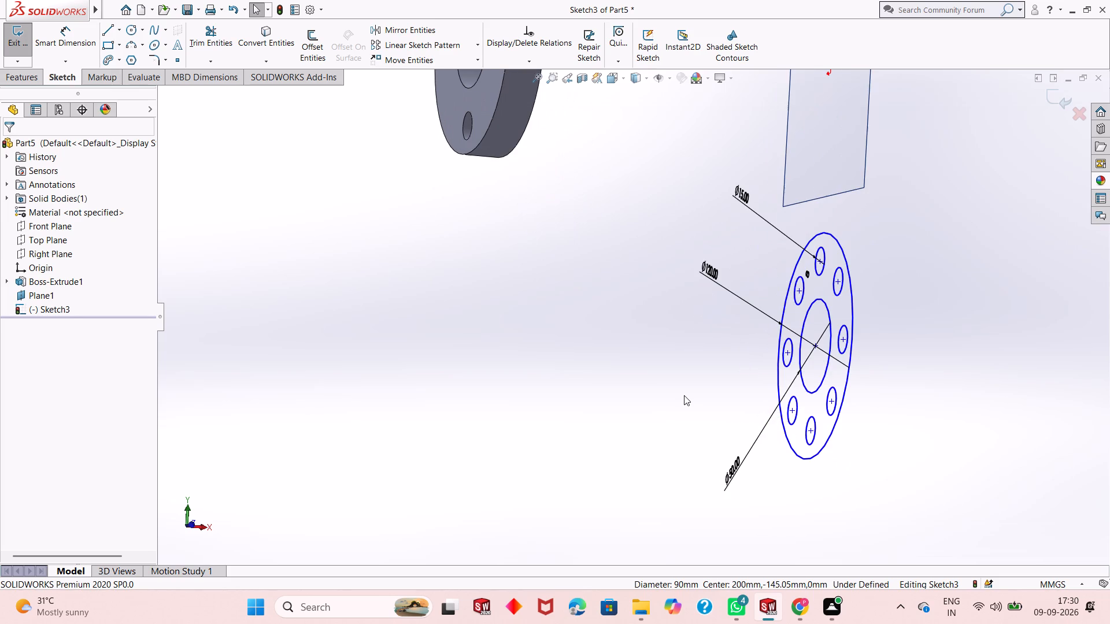
pyautogui.scroll(4, 684, 395)
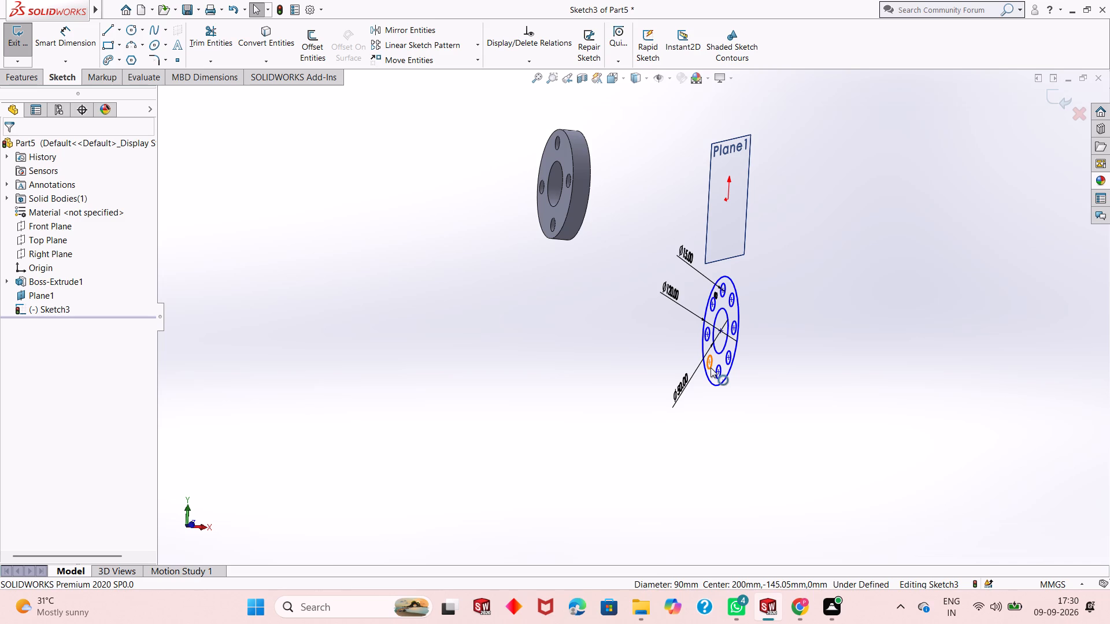
pyautogui.scroll(1, 711, 367)
pyautogui.scroll(-1, 711, 367)
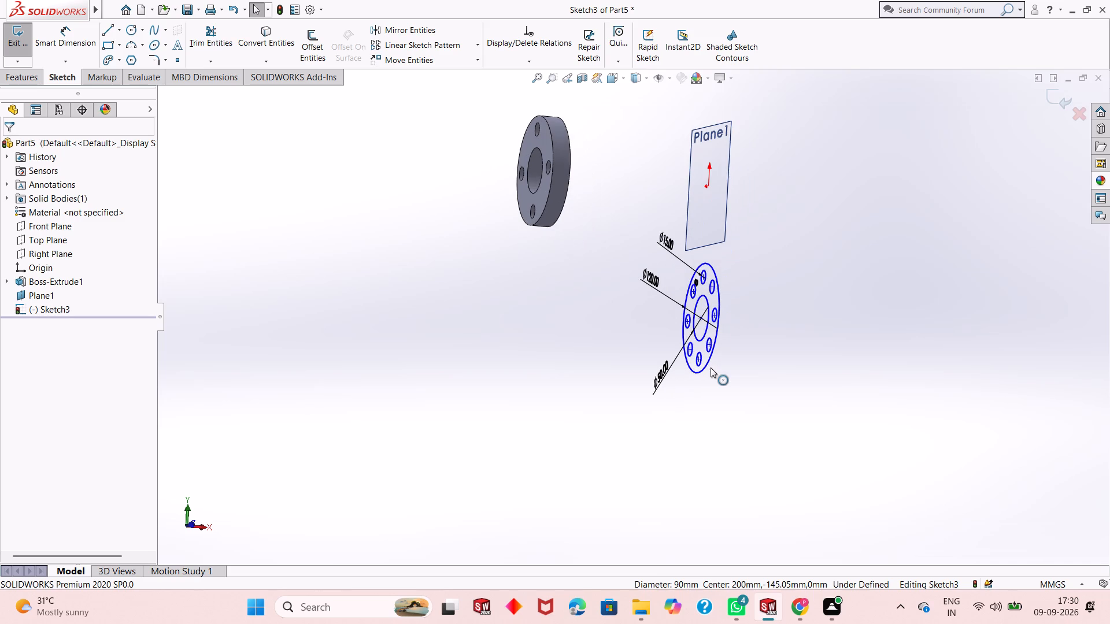
pyautogui.scroll(-1, 711, 367)
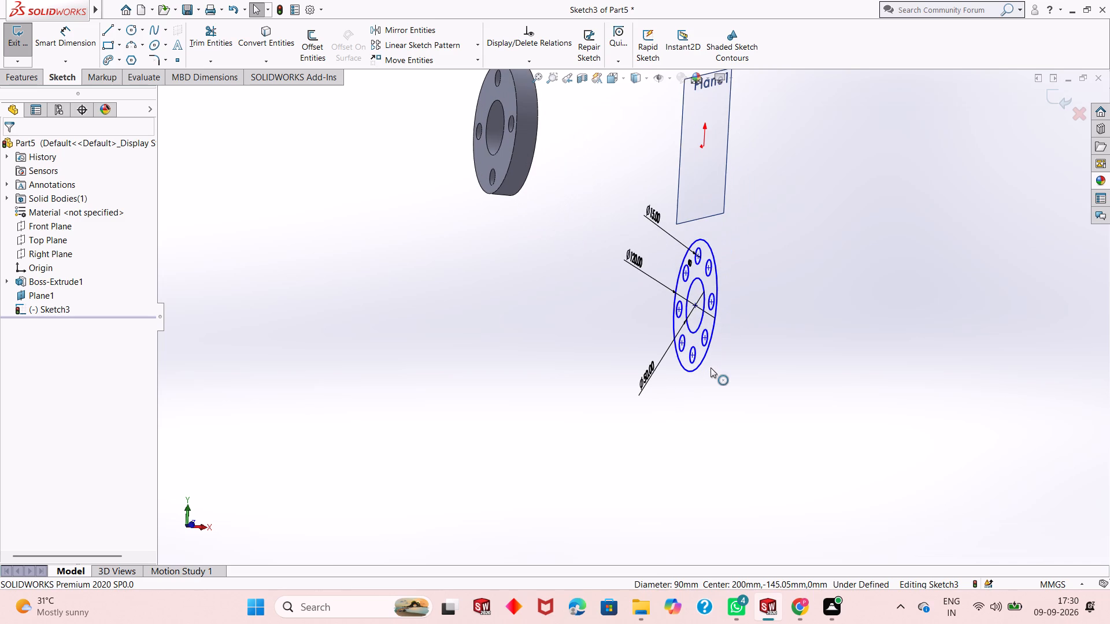
pyautogui.scroll(-1, 711, 367)
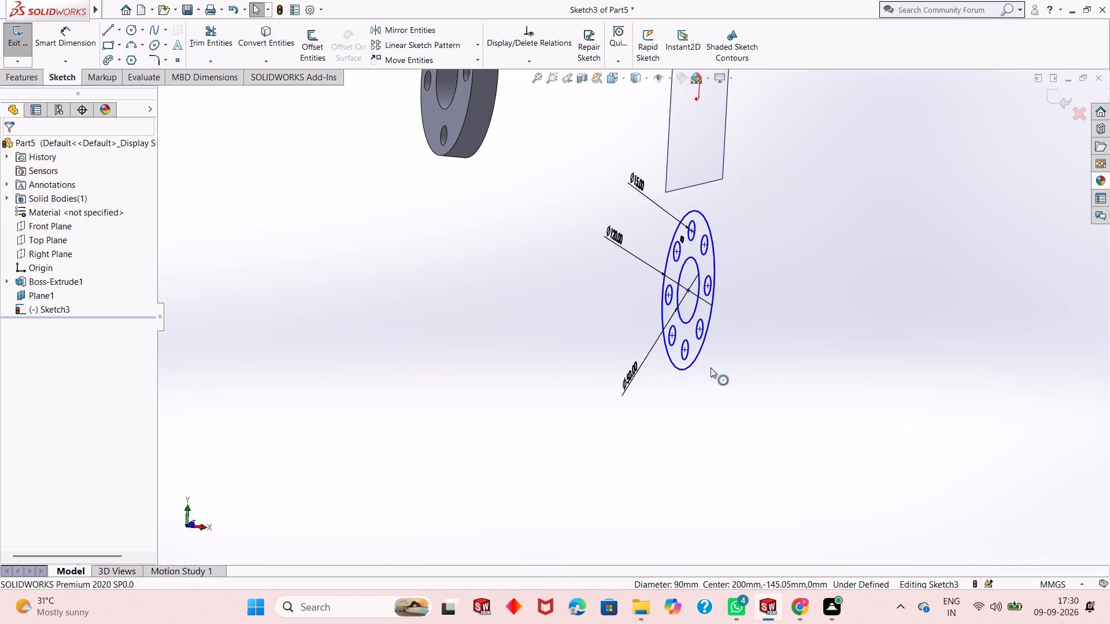
# Delete the 50 mm inner circle of the eight-hole flange profile, together with its dimension.
pyautogui.moveTo(759, 404); pyautogui.dragTo(664, 396, button='middle')
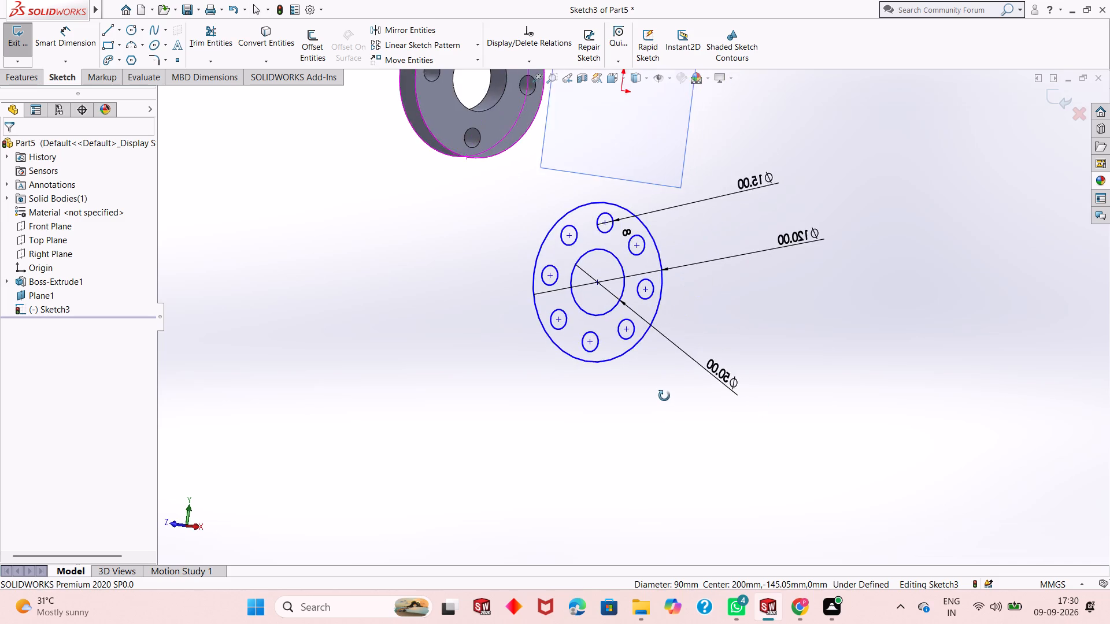
pyautogui.moveTo(664, 396); pyautogui.dragTo(634, 411, button='middle')
pyautogui.rightClick(535, 281)
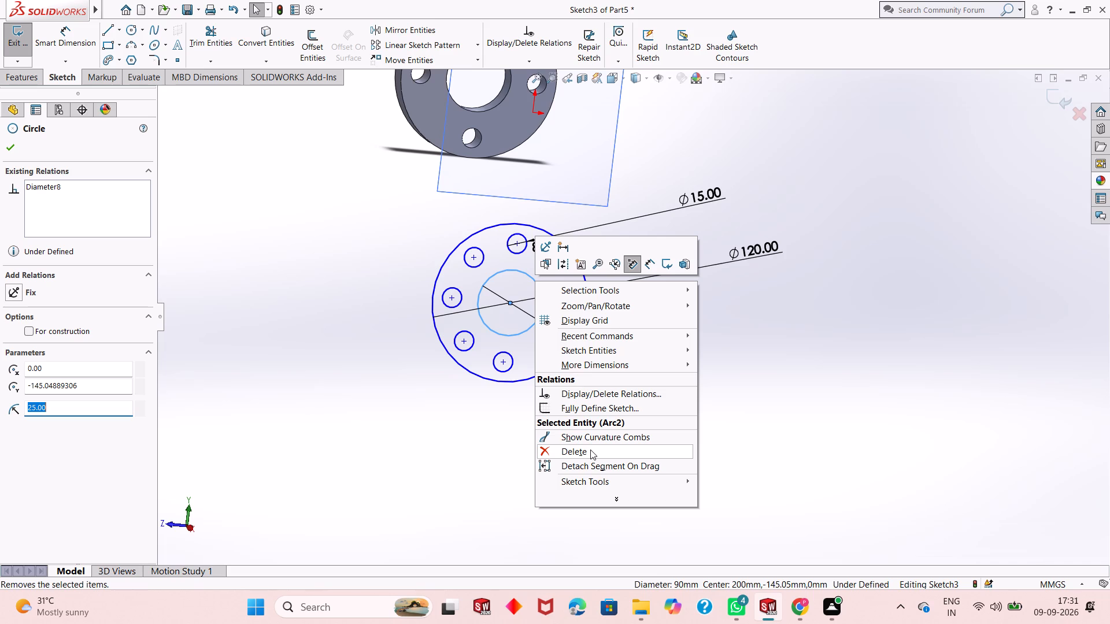
pyautogui.click(590, 450)
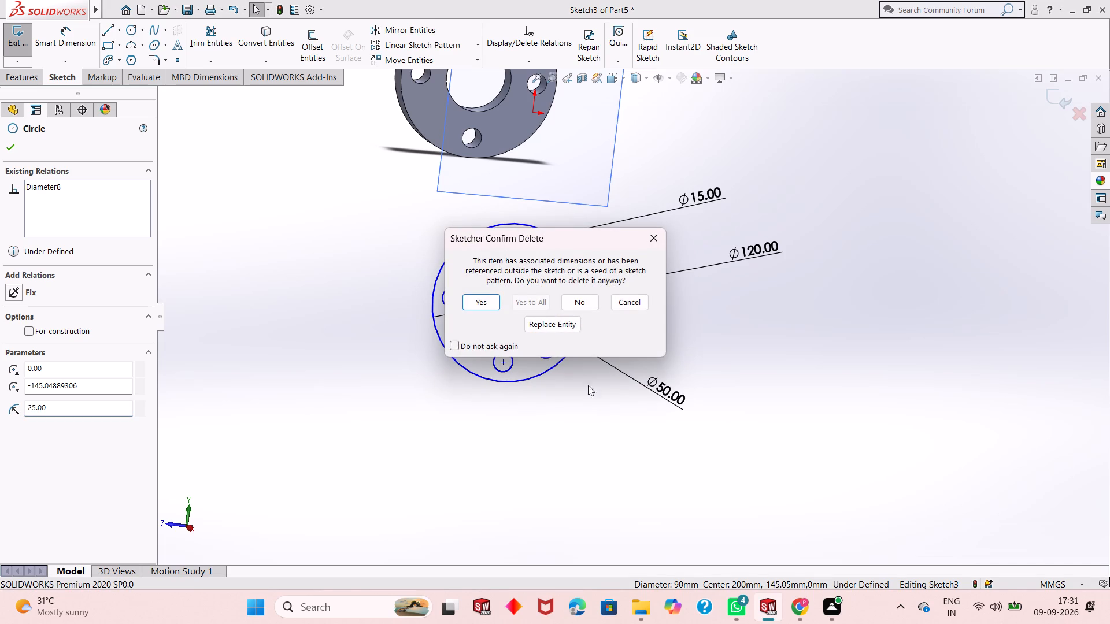
pyautogui.click(471, 301)
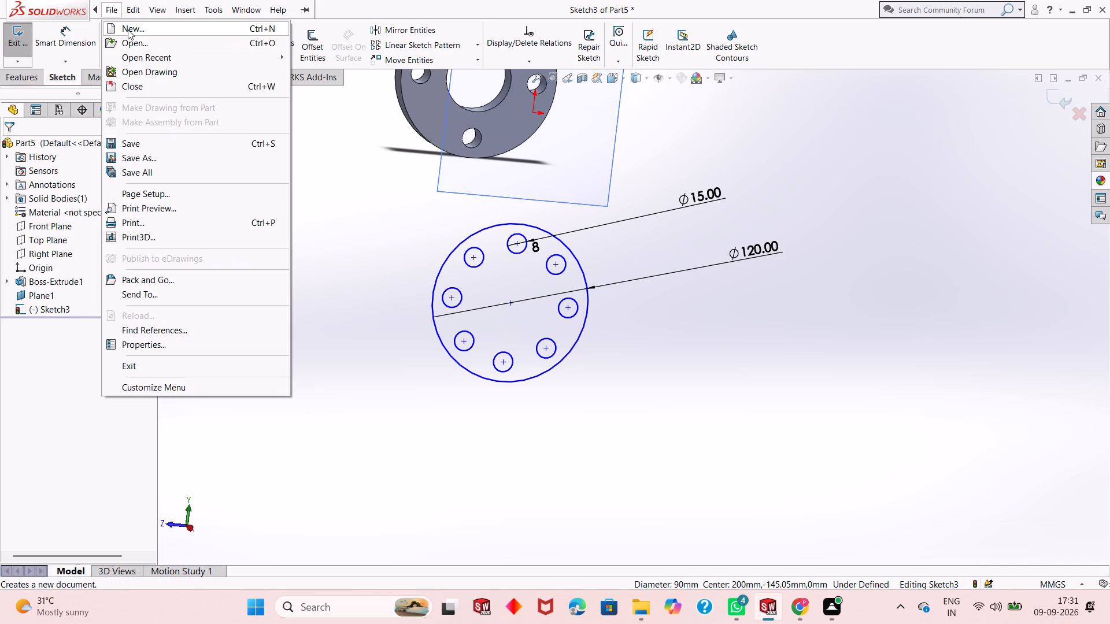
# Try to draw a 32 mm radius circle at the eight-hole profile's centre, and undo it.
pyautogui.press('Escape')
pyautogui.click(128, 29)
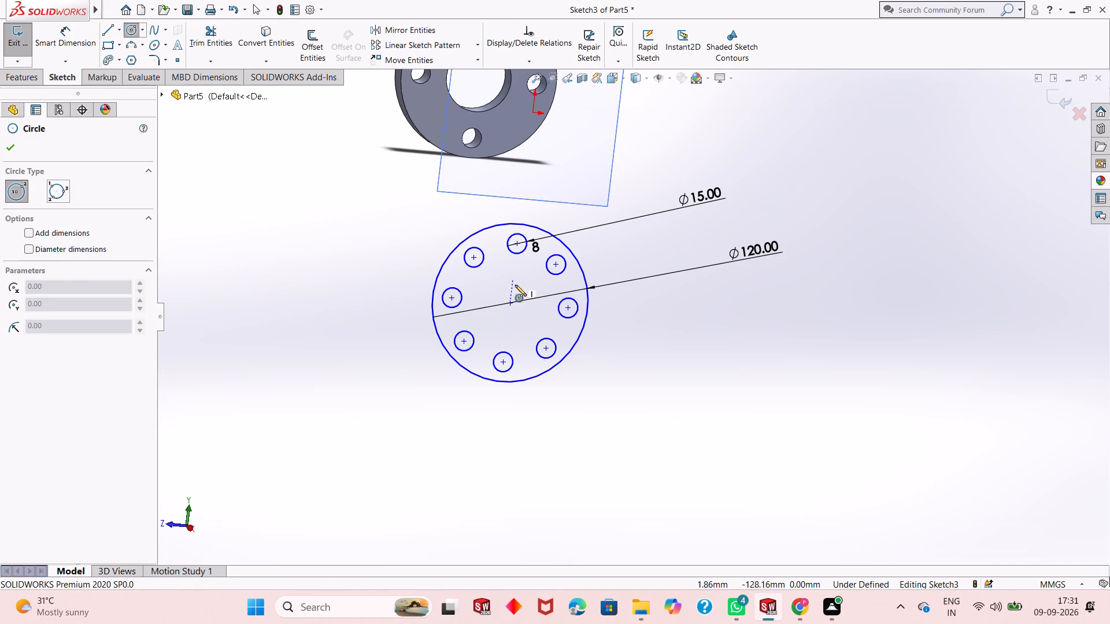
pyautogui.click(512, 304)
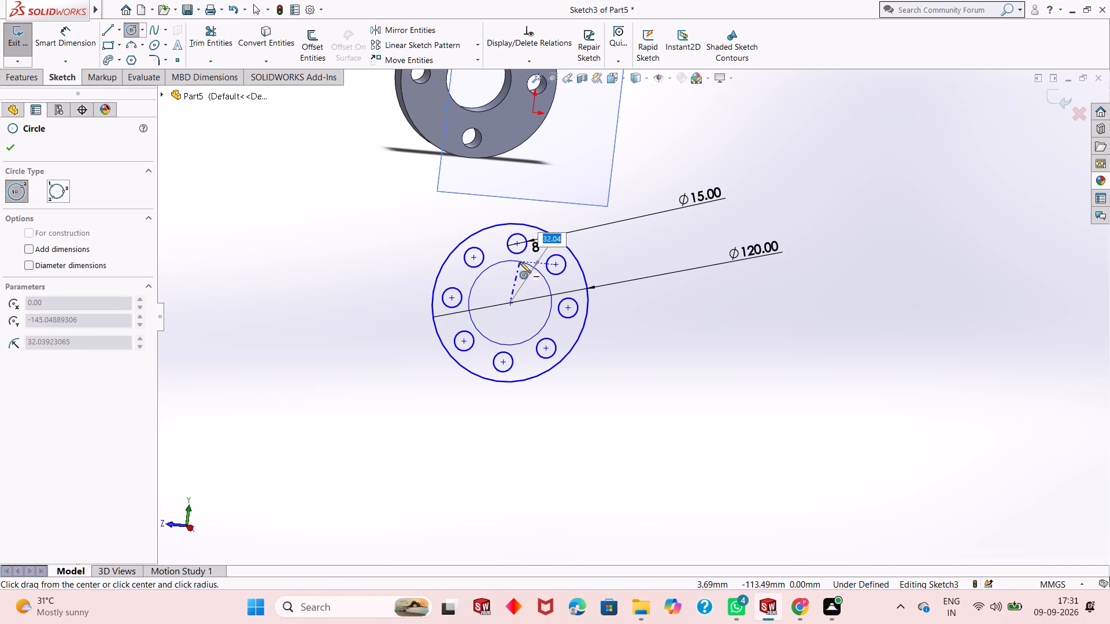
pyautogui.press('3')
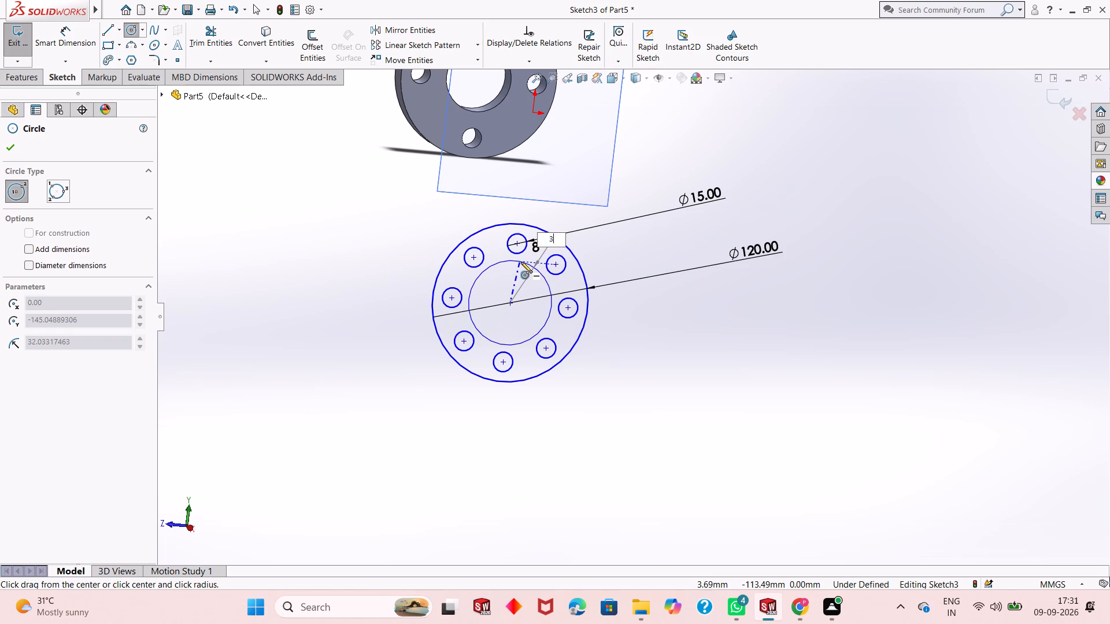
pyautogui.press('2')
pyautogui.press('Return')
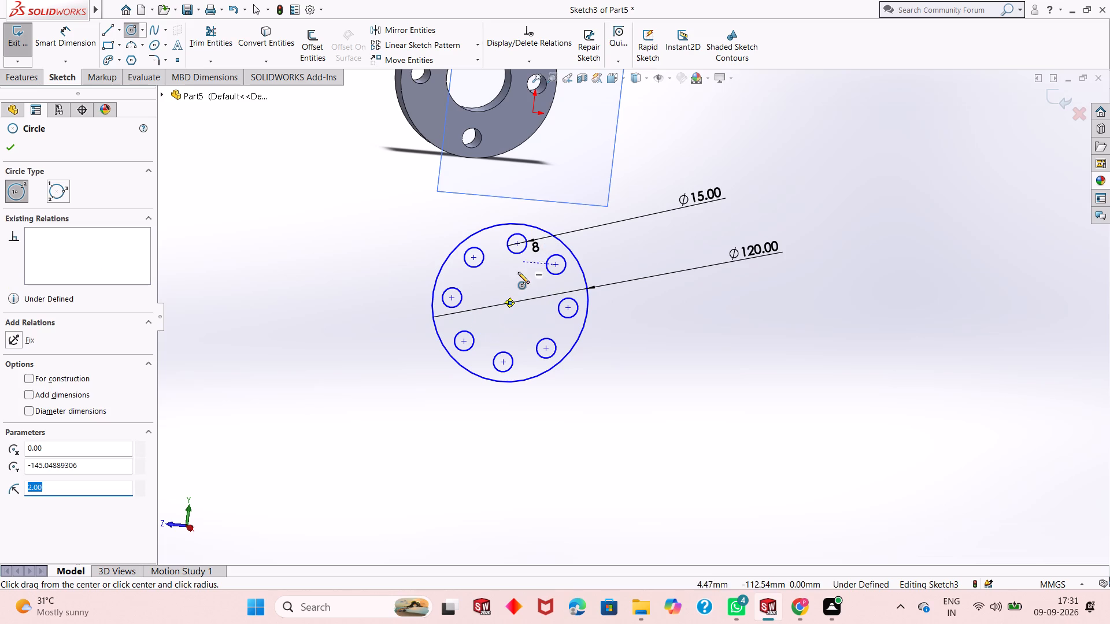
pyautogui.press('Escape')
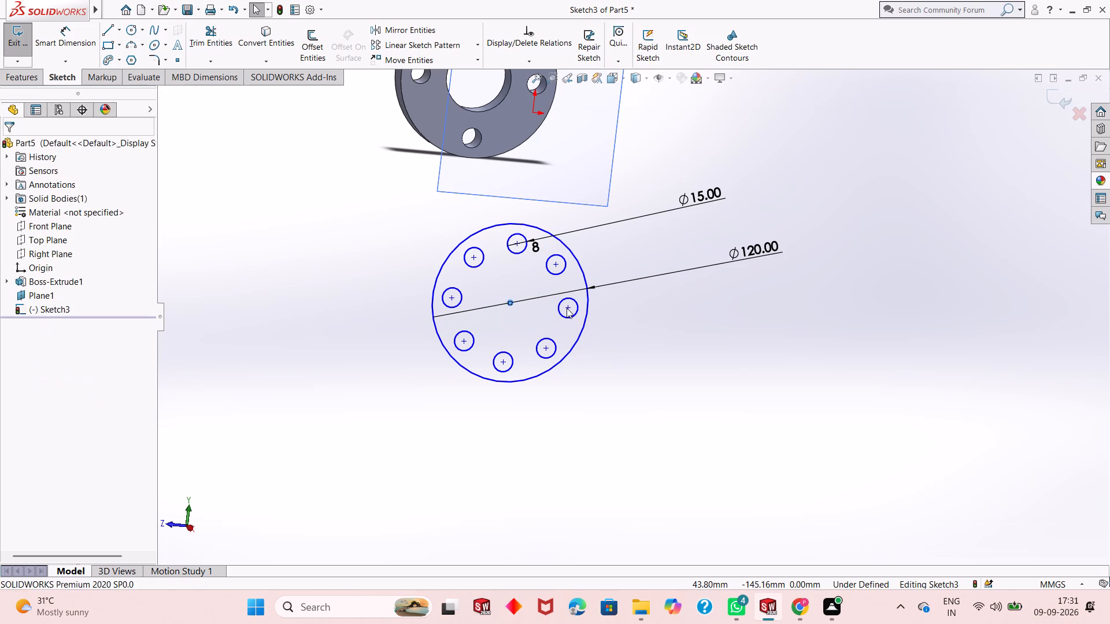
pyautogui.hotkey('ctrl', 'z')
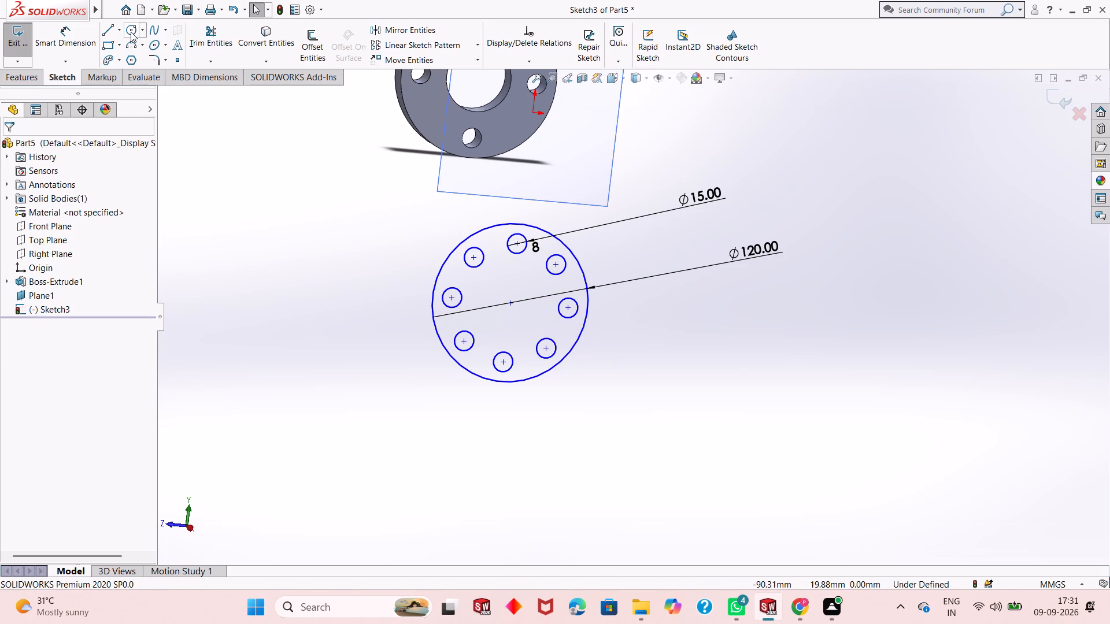
# Draw a 32 mm radius circle centred on the 120 mm outer circle of the eight-hole profile.
pyautogui.click(131, 32)
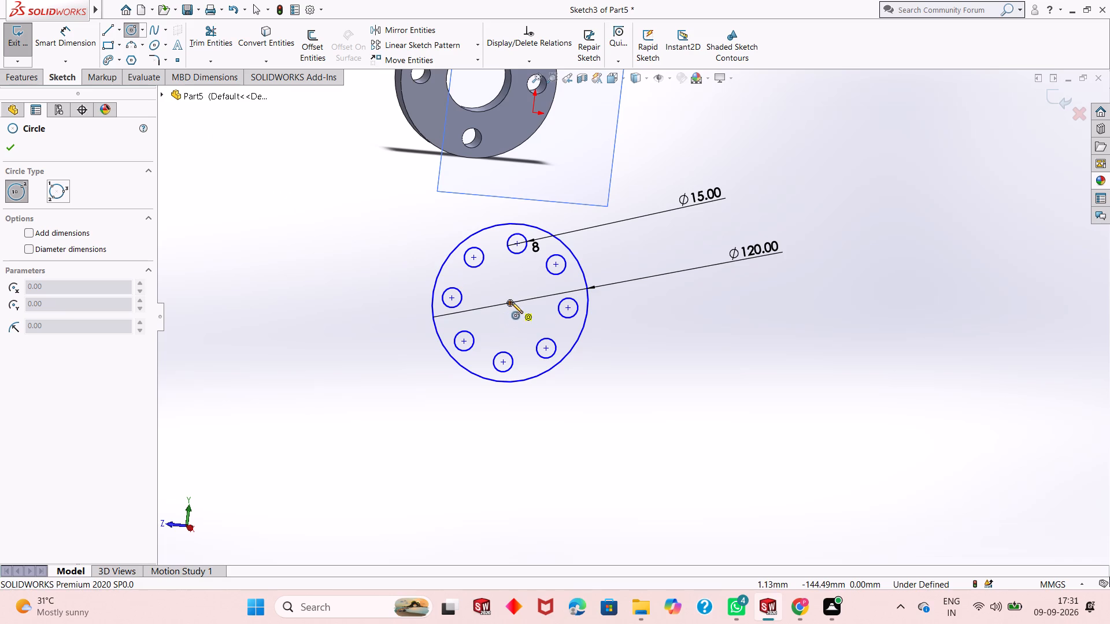
pyautogui.click(512, 302)
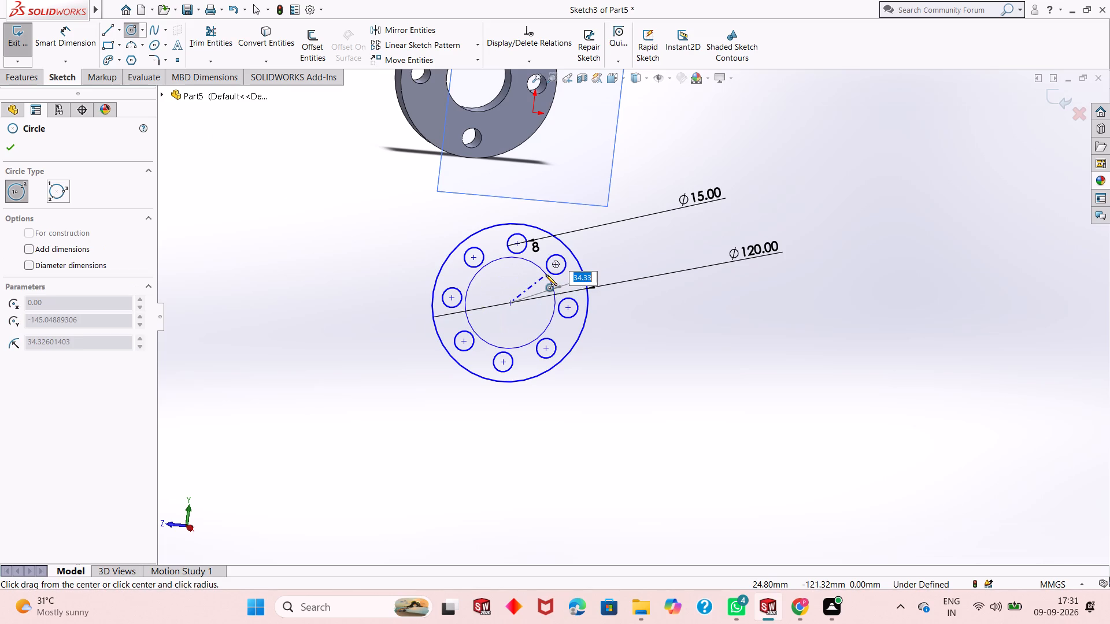
pyautogui.write('32')
pyautogui.press('Return')
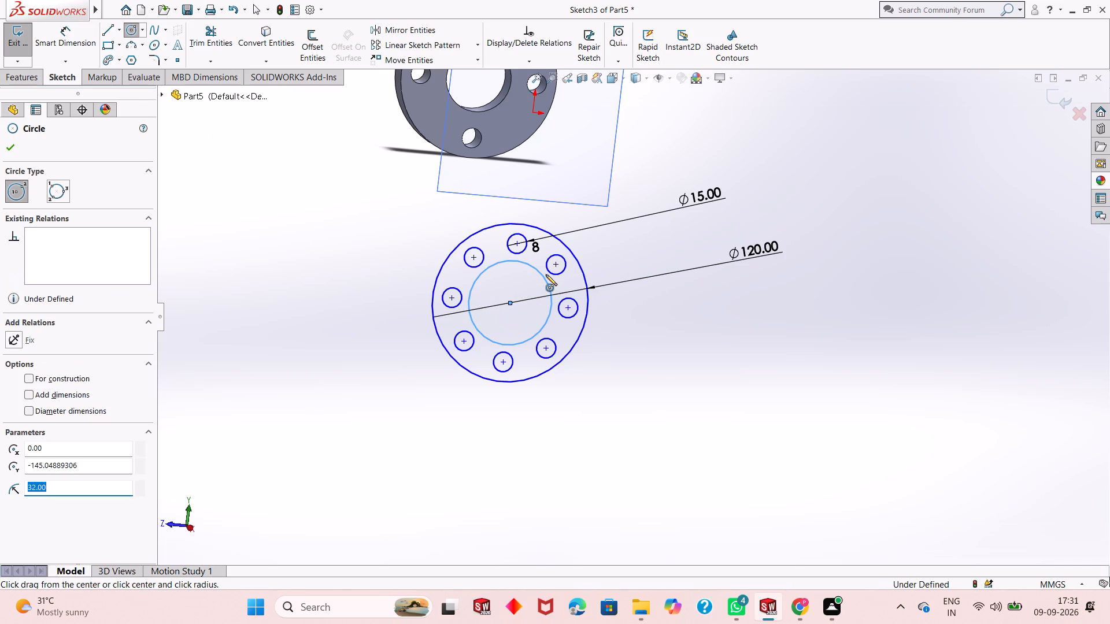
pyautogui.moveTo(545, 301); pyautogui.dragTo(538, 324, button='middle')
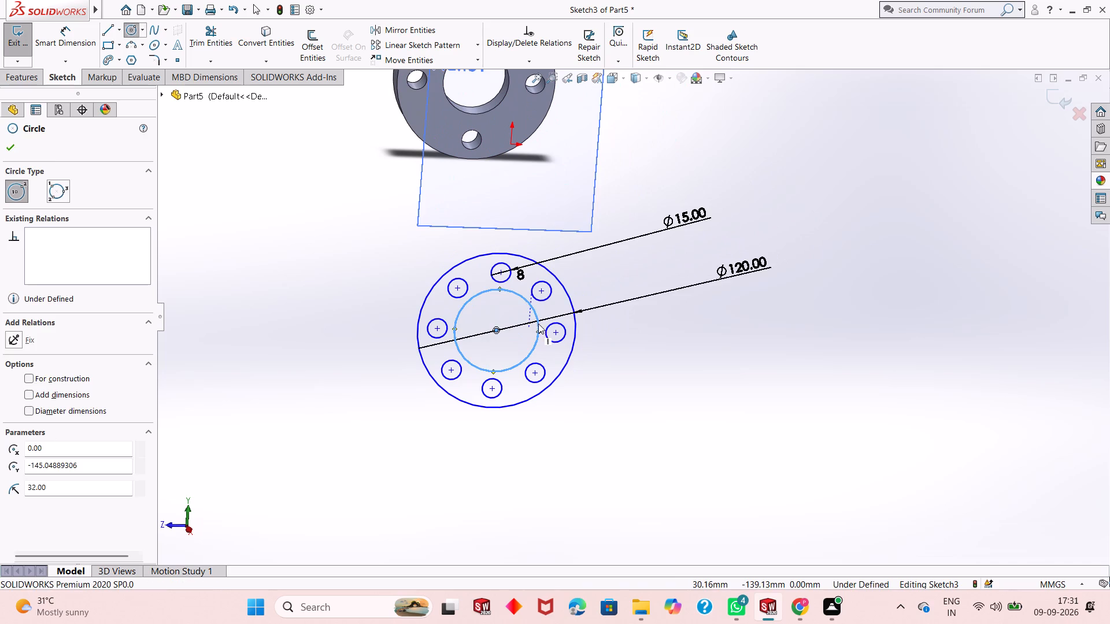
pyautogui.press('Escape')
pyautogui.press('Escape')
# Dimension the new inner circle's diameter as 66 mm.
pyautogui.click(80, 41)
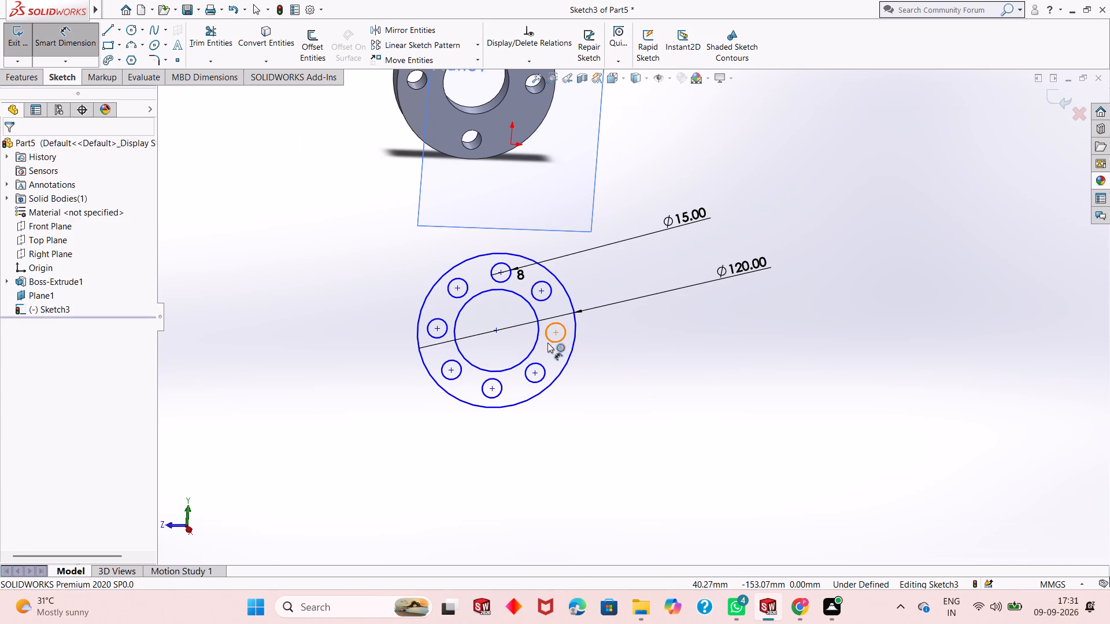
pyautogui.click(532, 343)
pyautogui.click(531, 347)
pyautogui.click(730, 443)
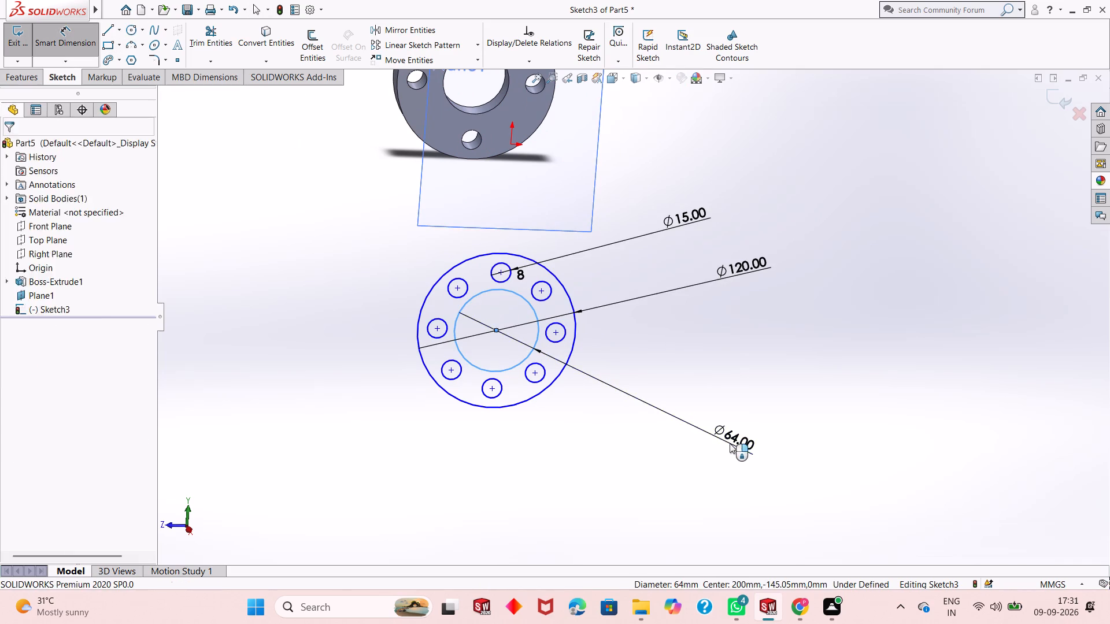
pyautogui.write('66')
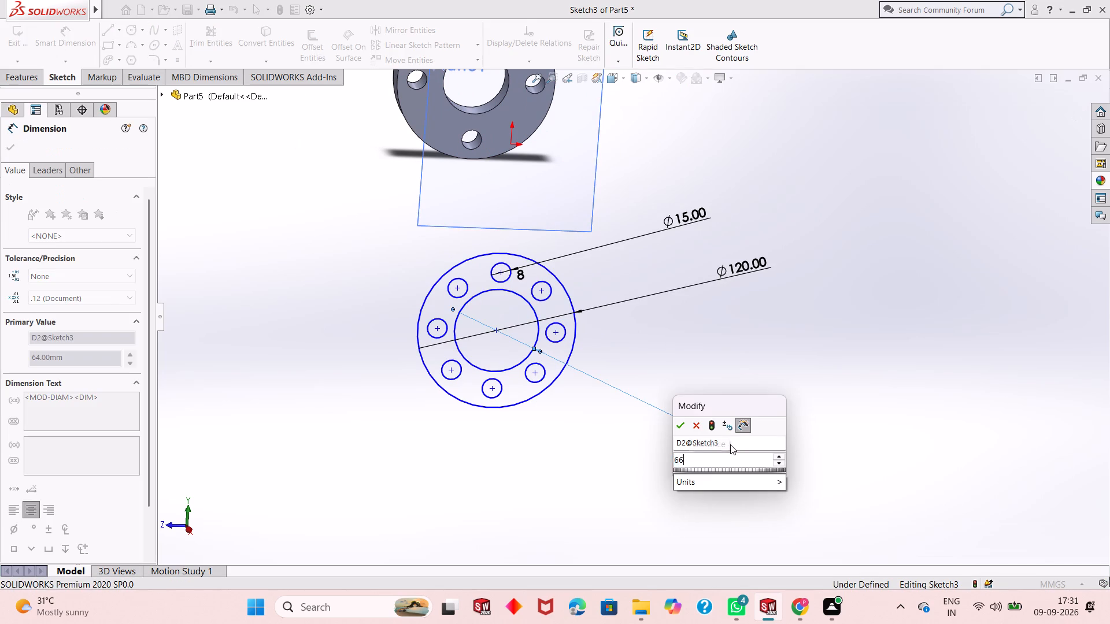
pyautogui.press('Return')
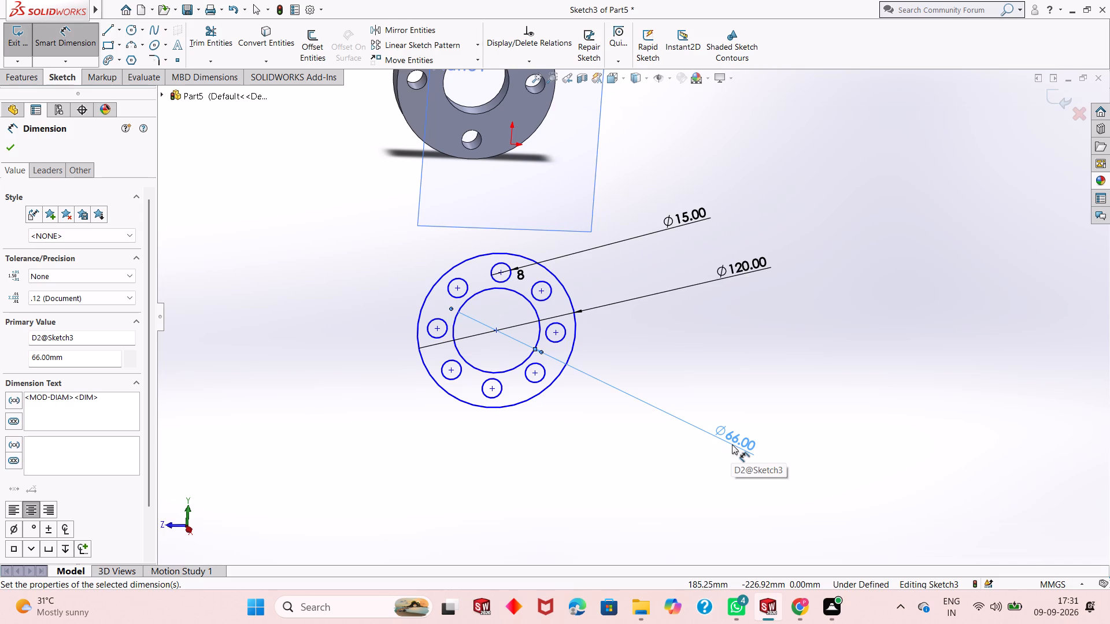
# Set the inner circle's diameter to 68 mm.
pyautogui.doubleClick(732, 444)
pyautogui.write('68')
pyautogui.press('Return')
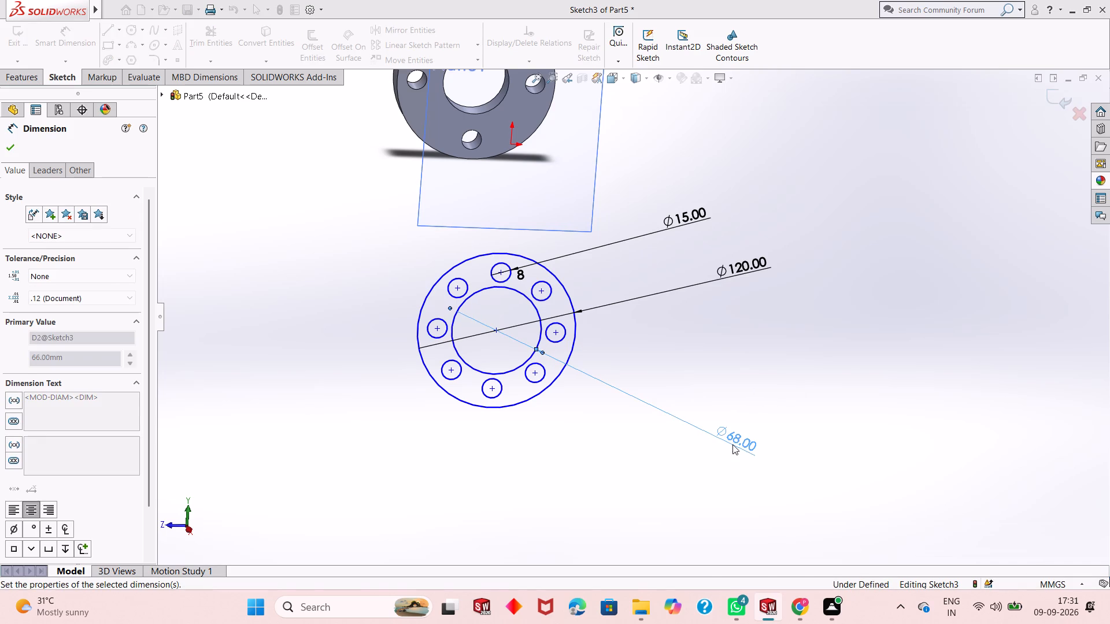
pyautogui.press('Escape')
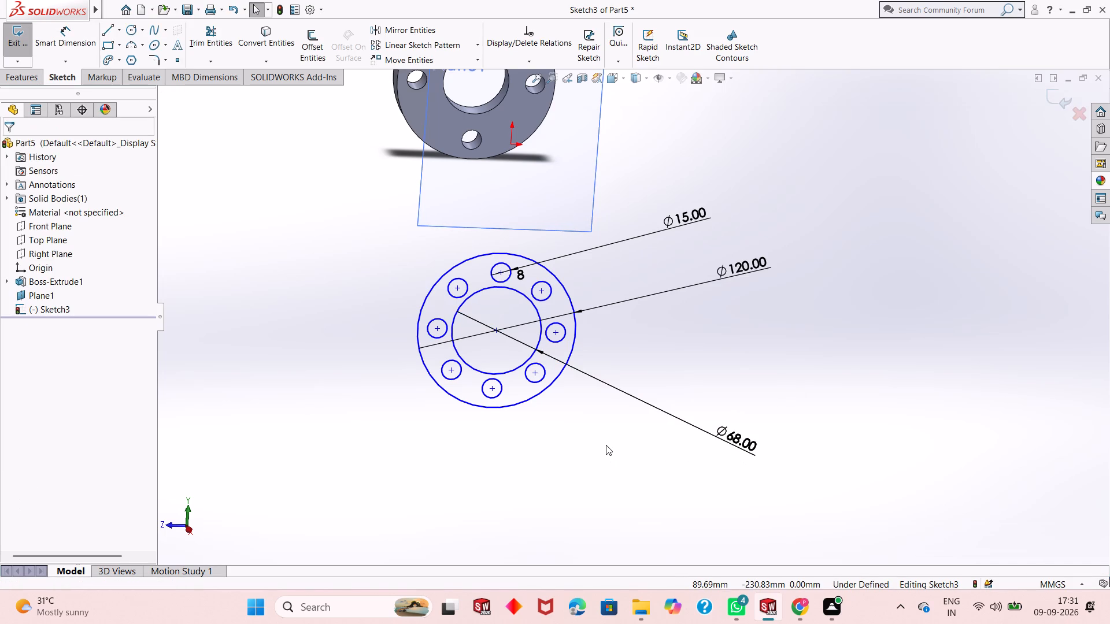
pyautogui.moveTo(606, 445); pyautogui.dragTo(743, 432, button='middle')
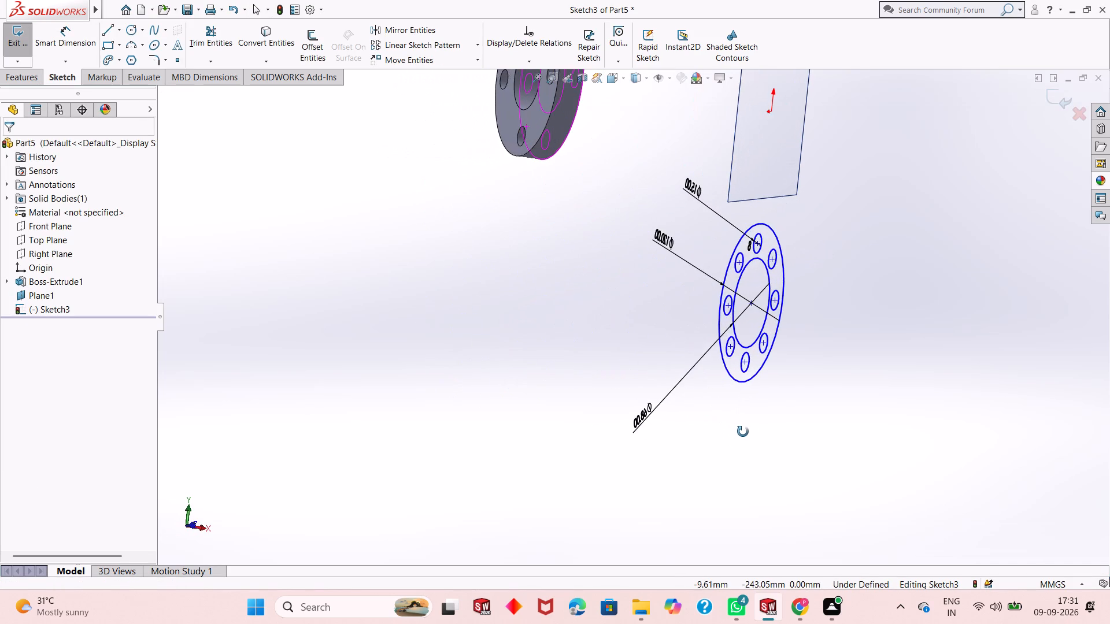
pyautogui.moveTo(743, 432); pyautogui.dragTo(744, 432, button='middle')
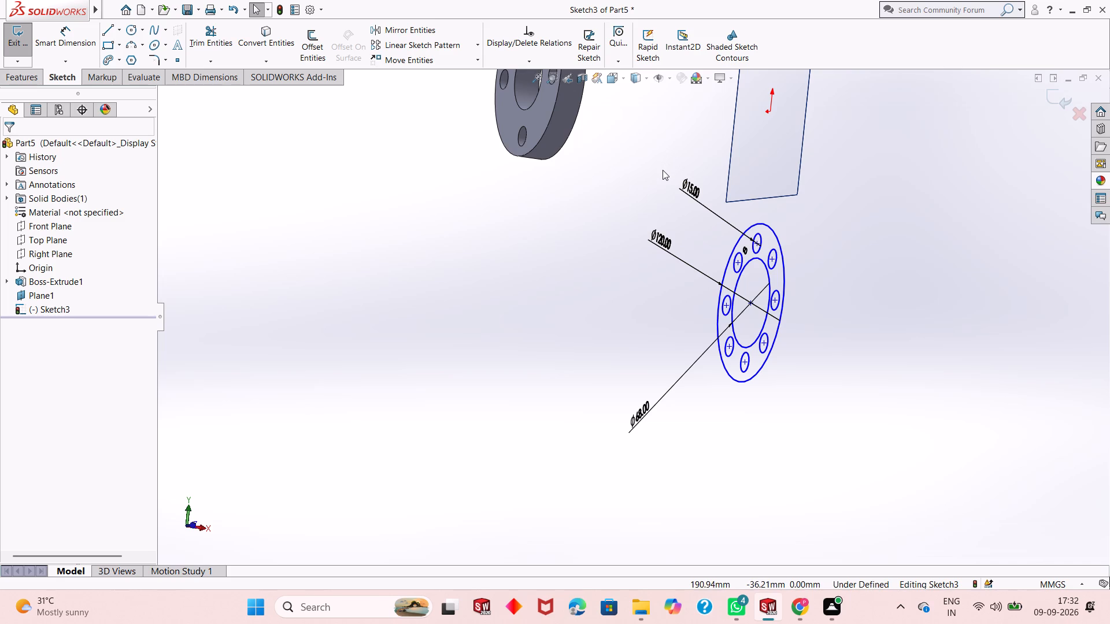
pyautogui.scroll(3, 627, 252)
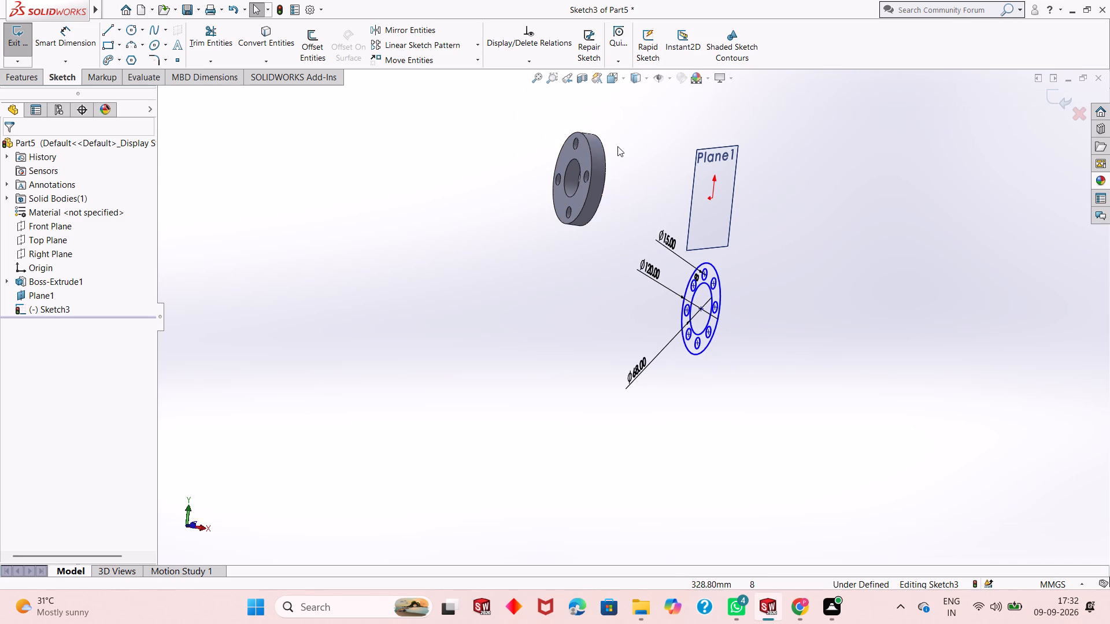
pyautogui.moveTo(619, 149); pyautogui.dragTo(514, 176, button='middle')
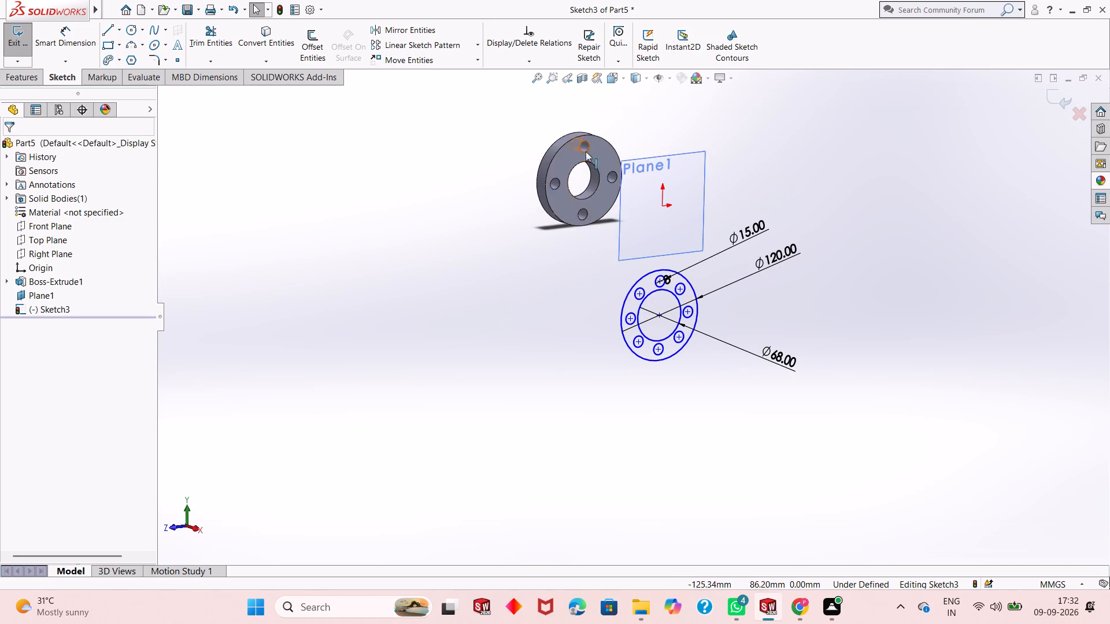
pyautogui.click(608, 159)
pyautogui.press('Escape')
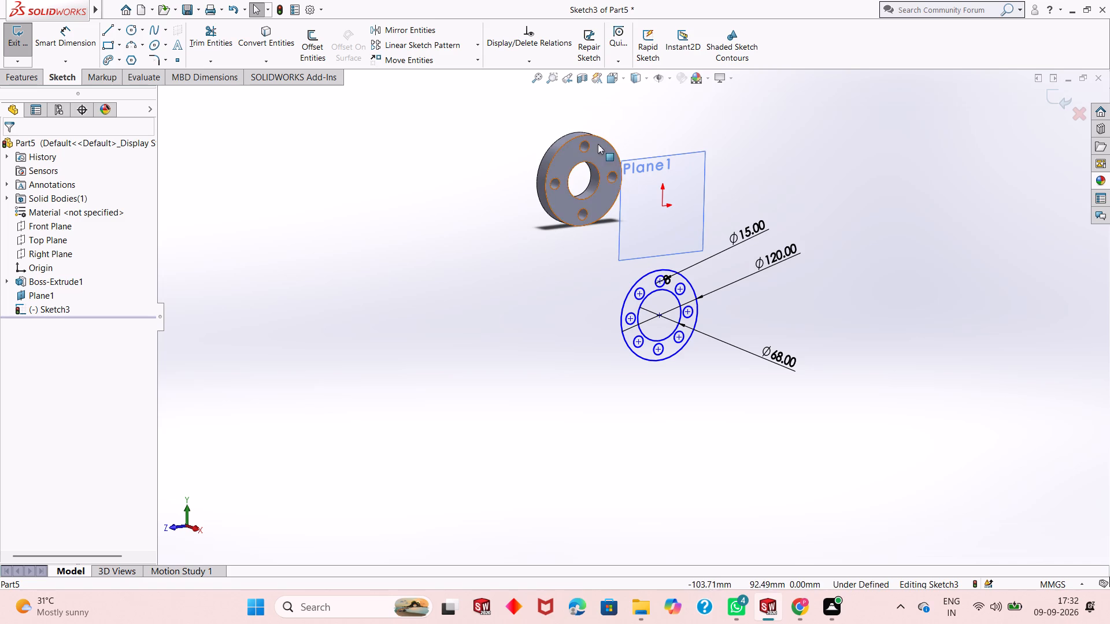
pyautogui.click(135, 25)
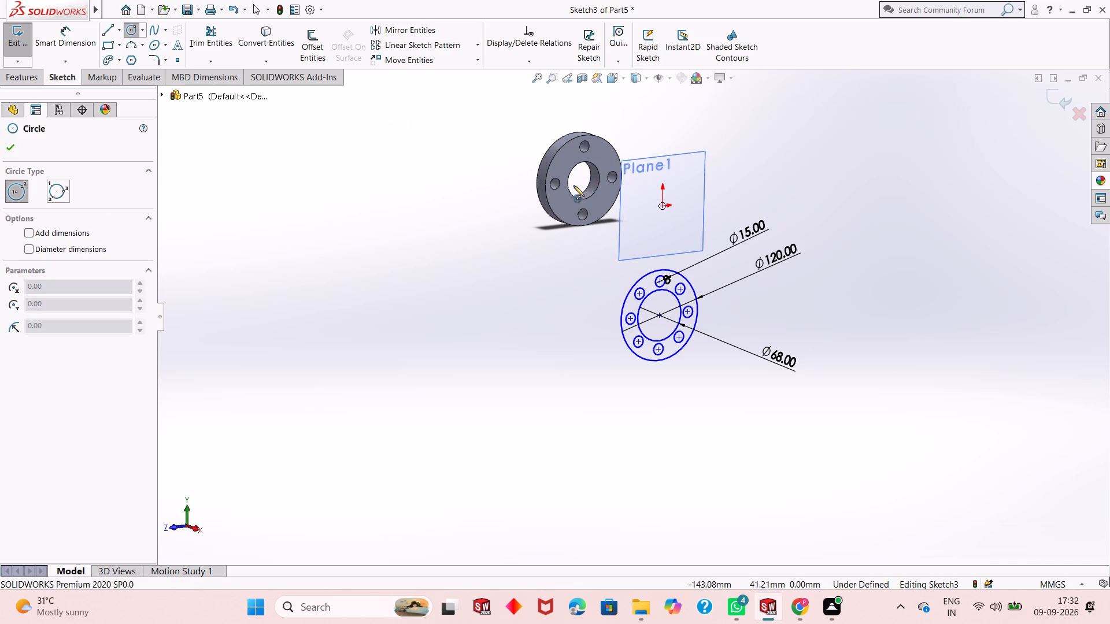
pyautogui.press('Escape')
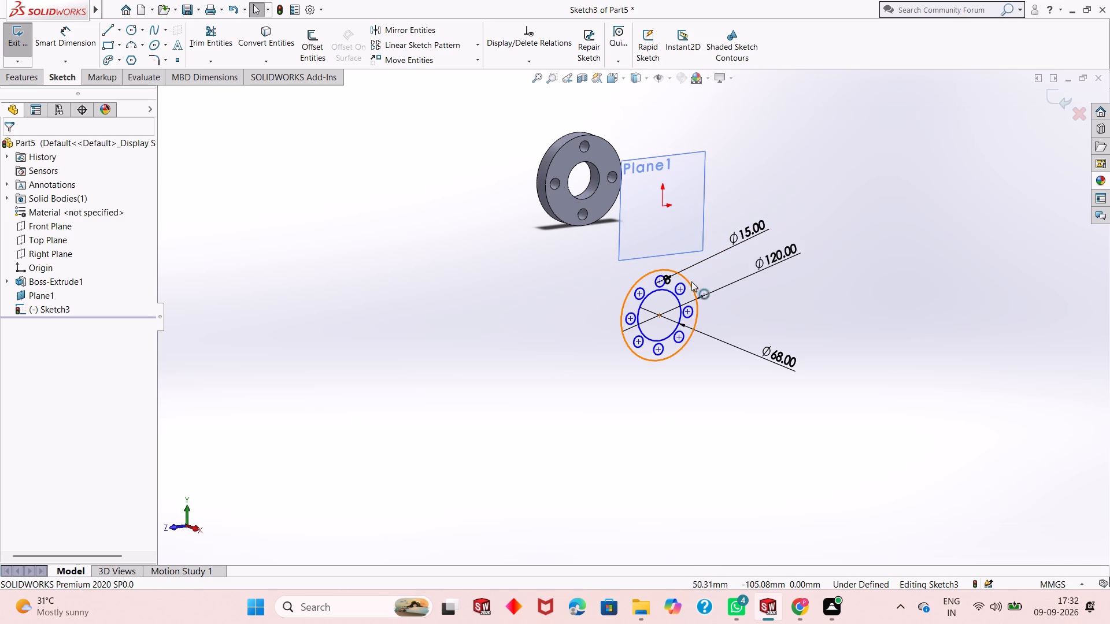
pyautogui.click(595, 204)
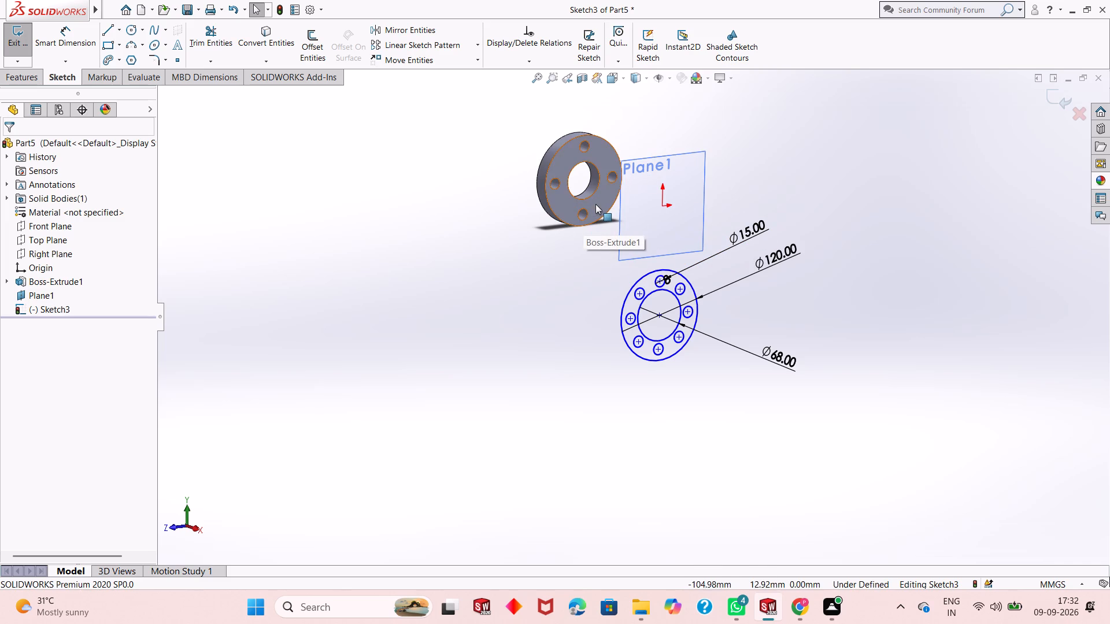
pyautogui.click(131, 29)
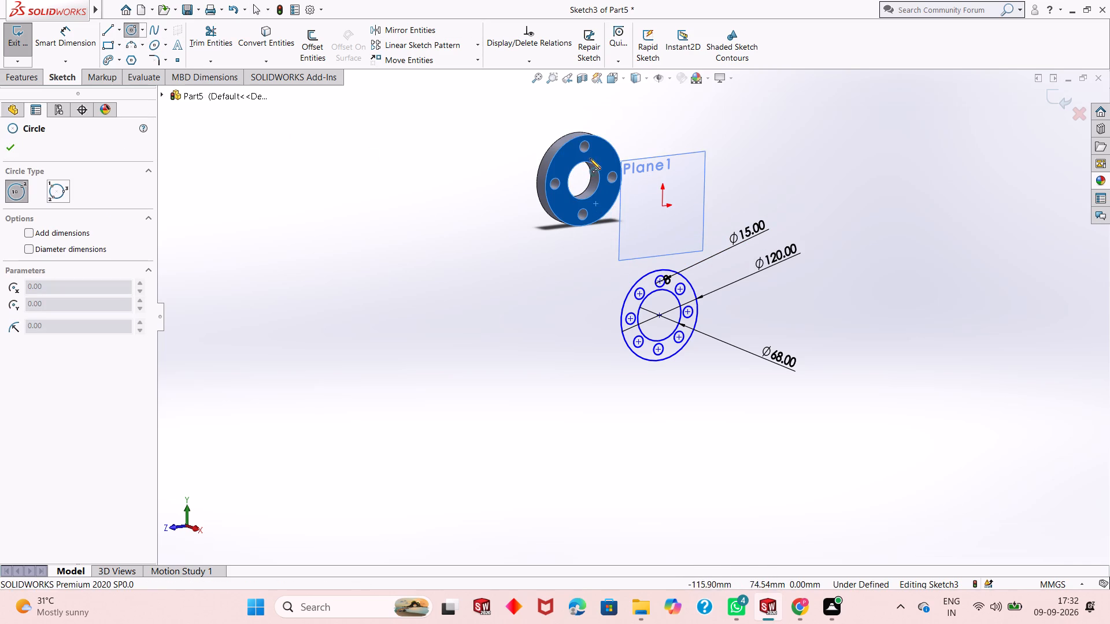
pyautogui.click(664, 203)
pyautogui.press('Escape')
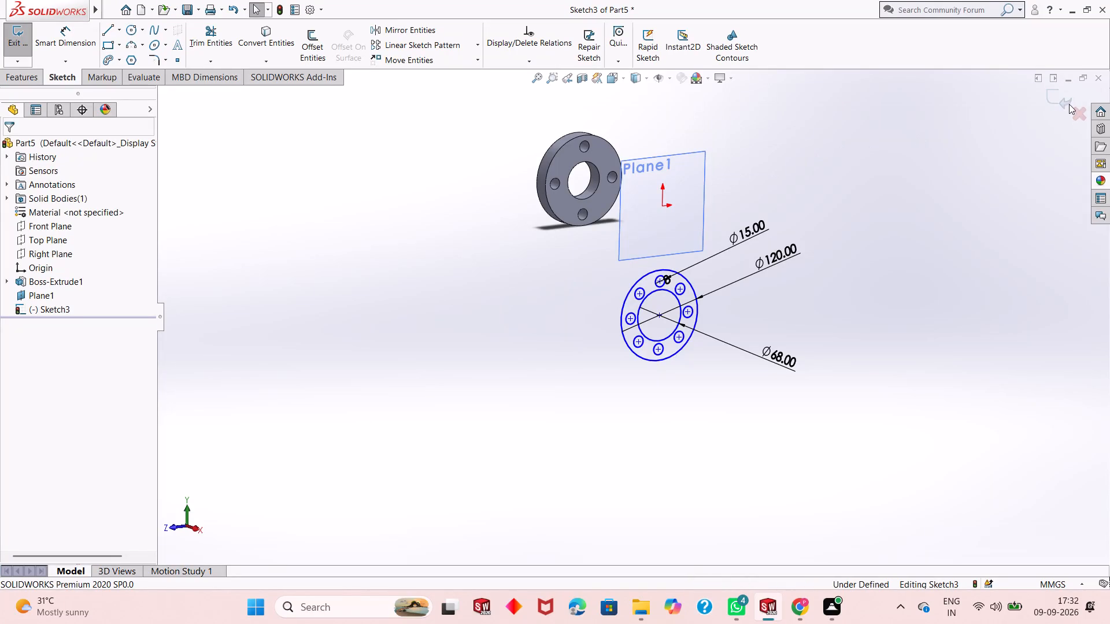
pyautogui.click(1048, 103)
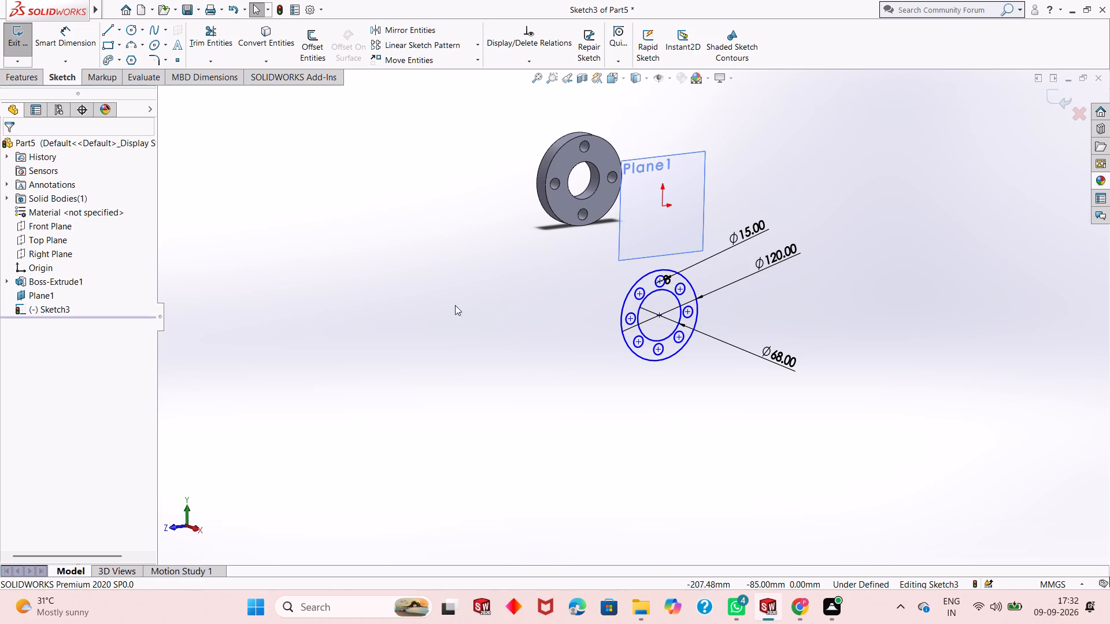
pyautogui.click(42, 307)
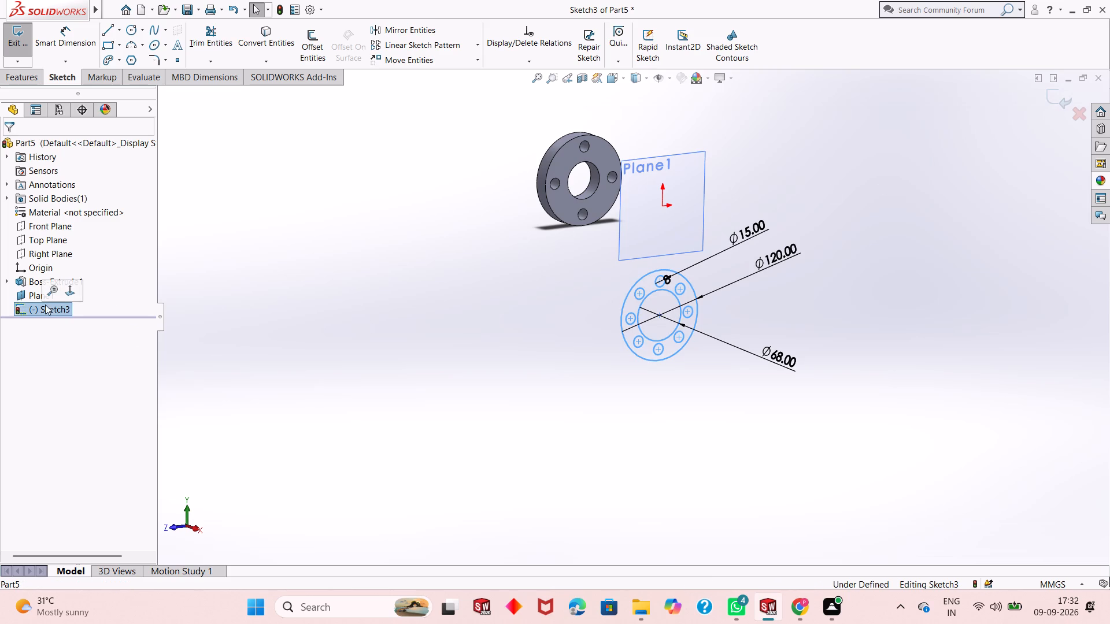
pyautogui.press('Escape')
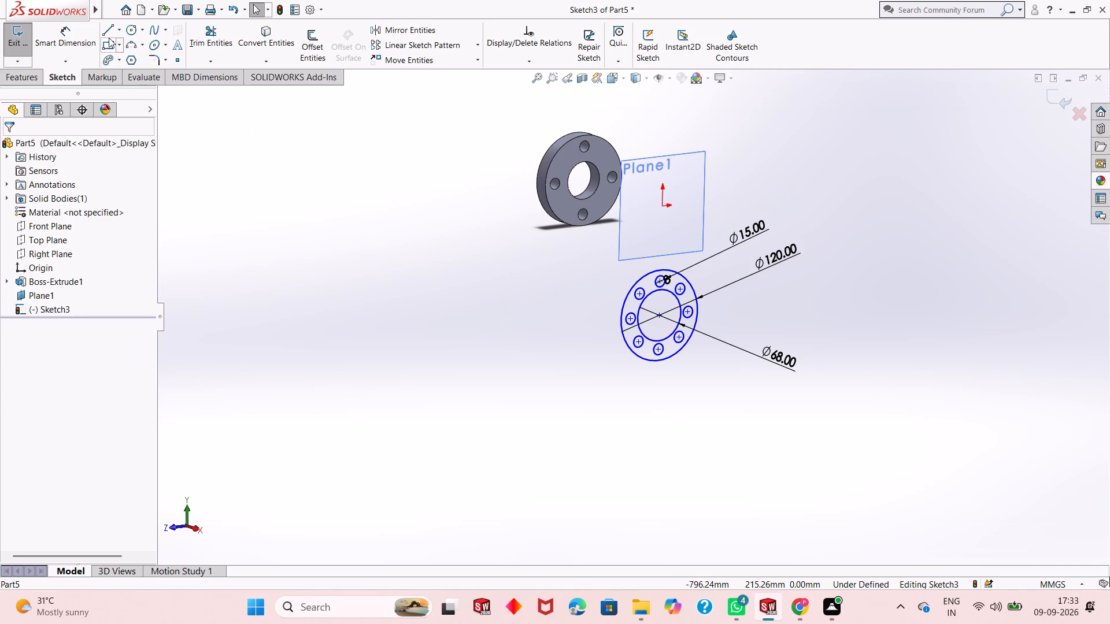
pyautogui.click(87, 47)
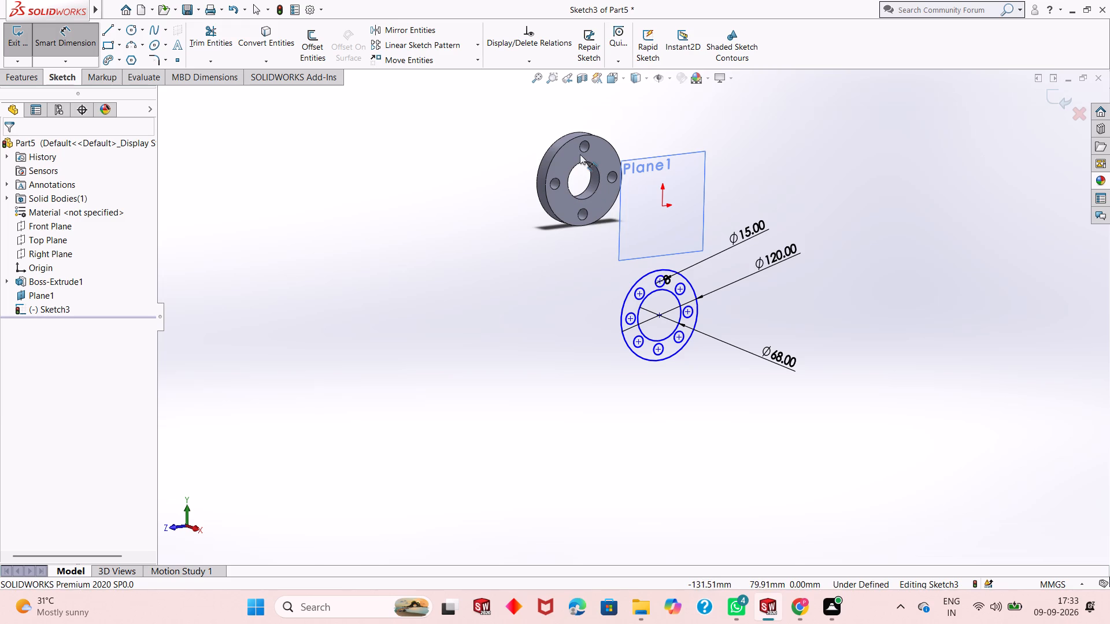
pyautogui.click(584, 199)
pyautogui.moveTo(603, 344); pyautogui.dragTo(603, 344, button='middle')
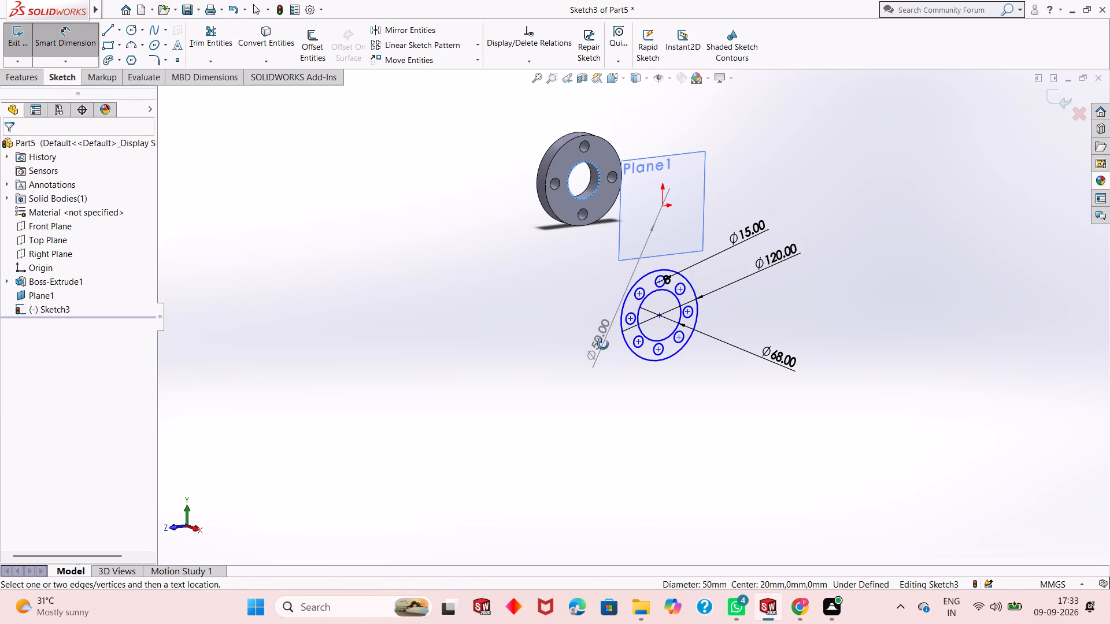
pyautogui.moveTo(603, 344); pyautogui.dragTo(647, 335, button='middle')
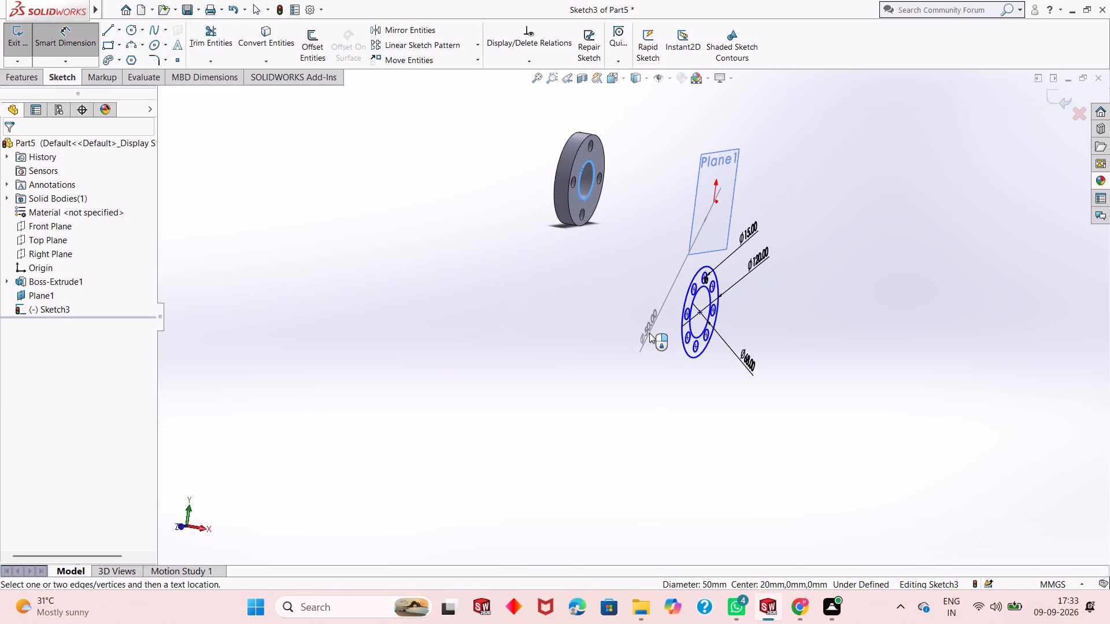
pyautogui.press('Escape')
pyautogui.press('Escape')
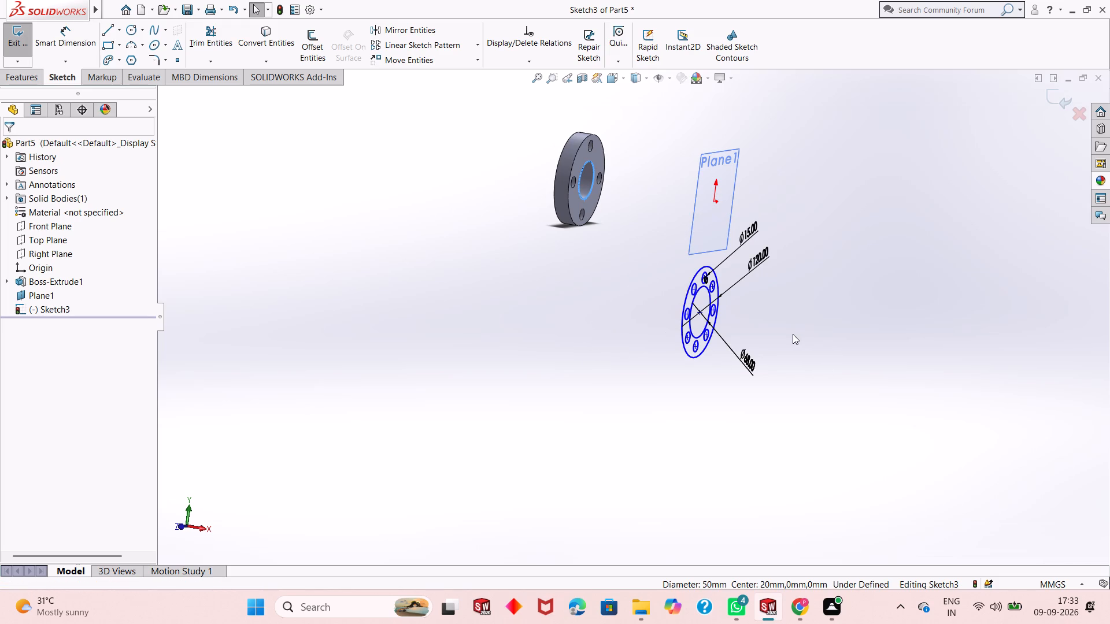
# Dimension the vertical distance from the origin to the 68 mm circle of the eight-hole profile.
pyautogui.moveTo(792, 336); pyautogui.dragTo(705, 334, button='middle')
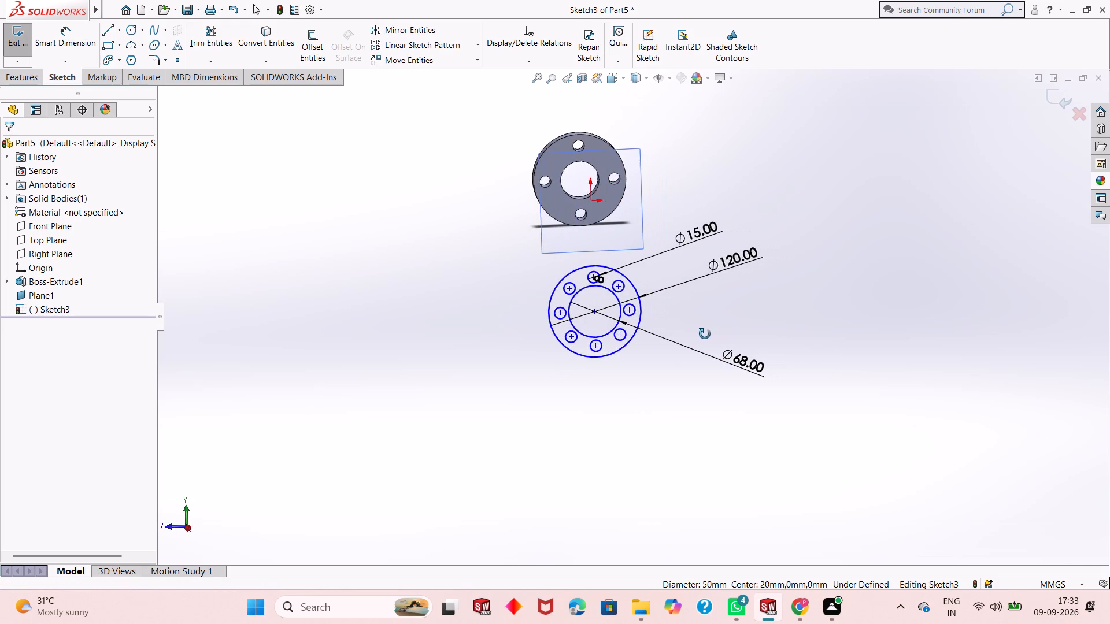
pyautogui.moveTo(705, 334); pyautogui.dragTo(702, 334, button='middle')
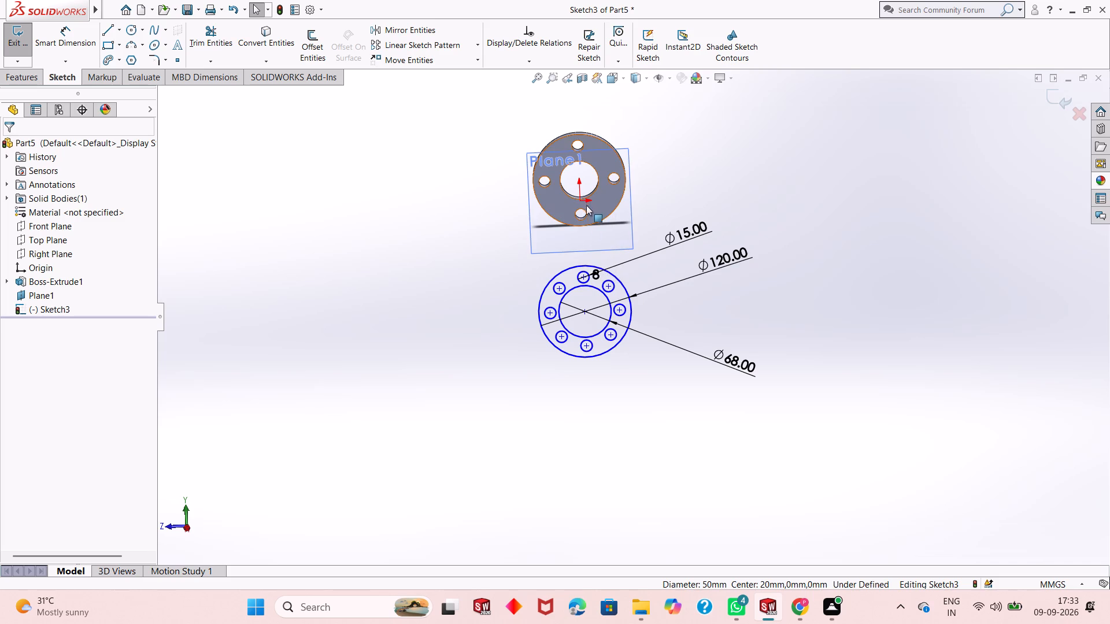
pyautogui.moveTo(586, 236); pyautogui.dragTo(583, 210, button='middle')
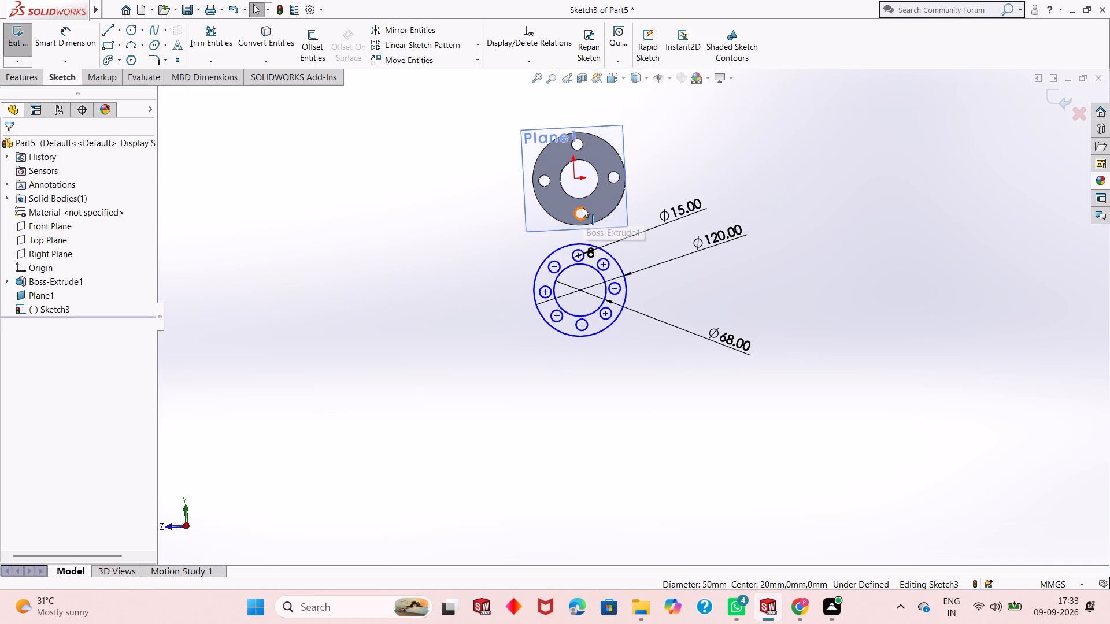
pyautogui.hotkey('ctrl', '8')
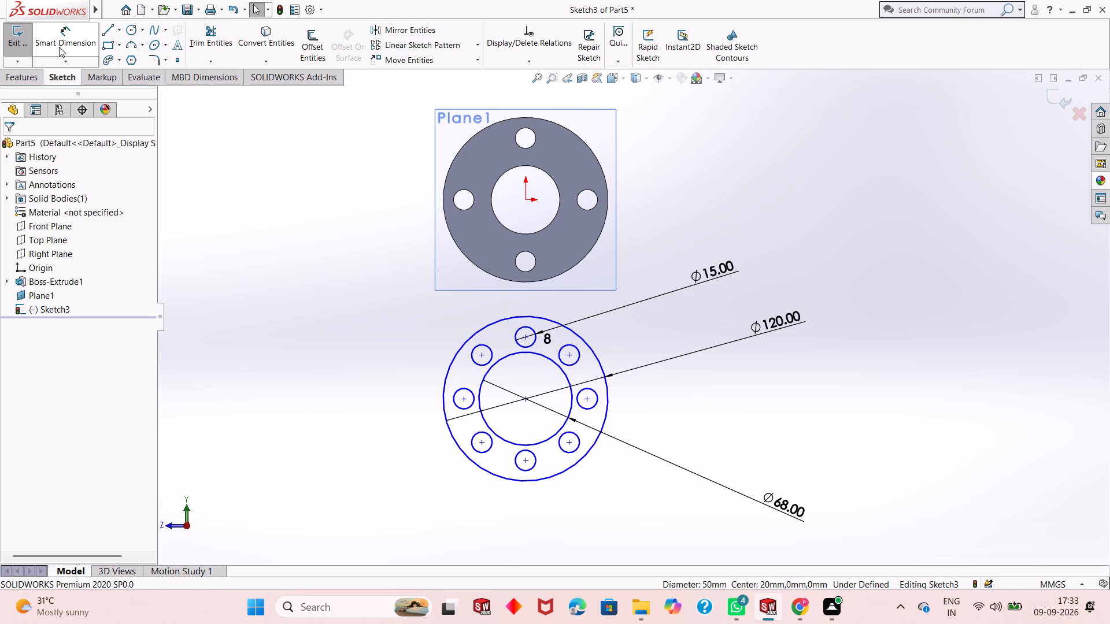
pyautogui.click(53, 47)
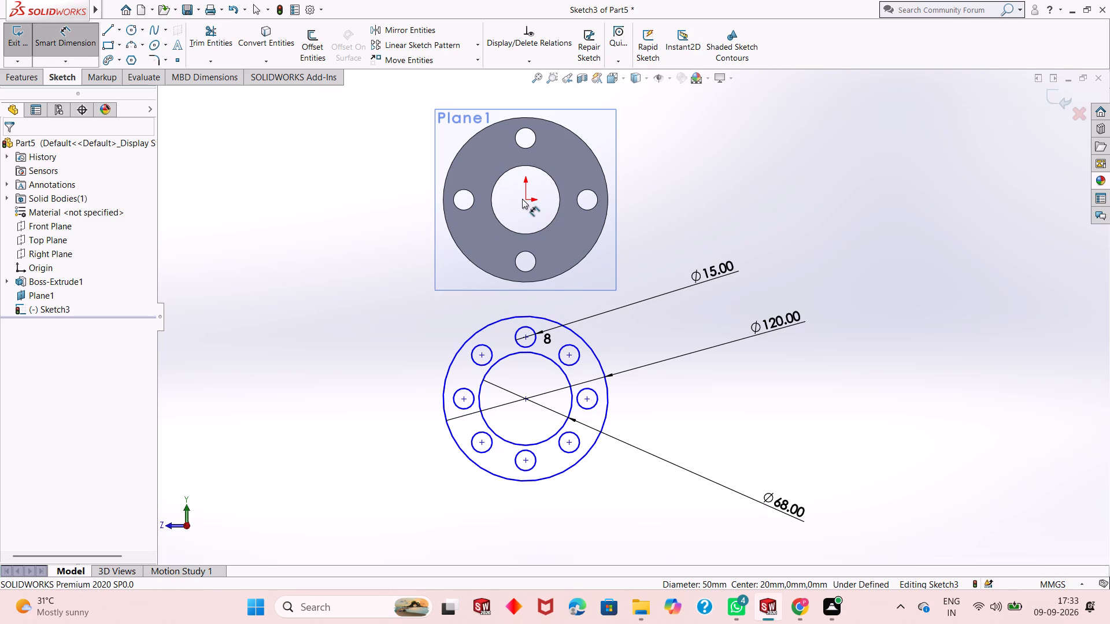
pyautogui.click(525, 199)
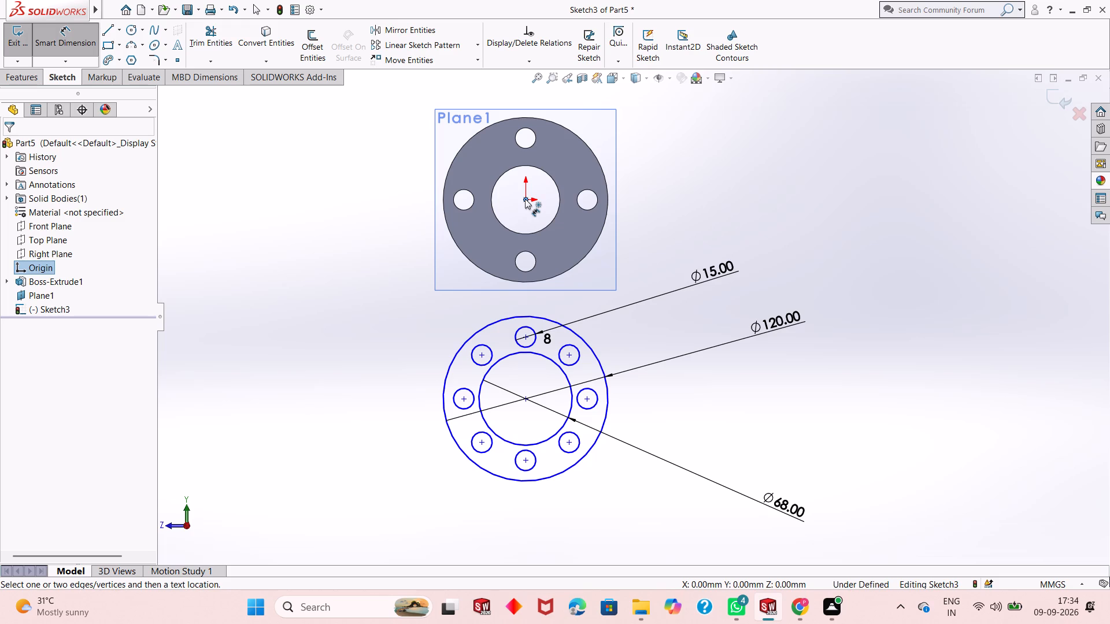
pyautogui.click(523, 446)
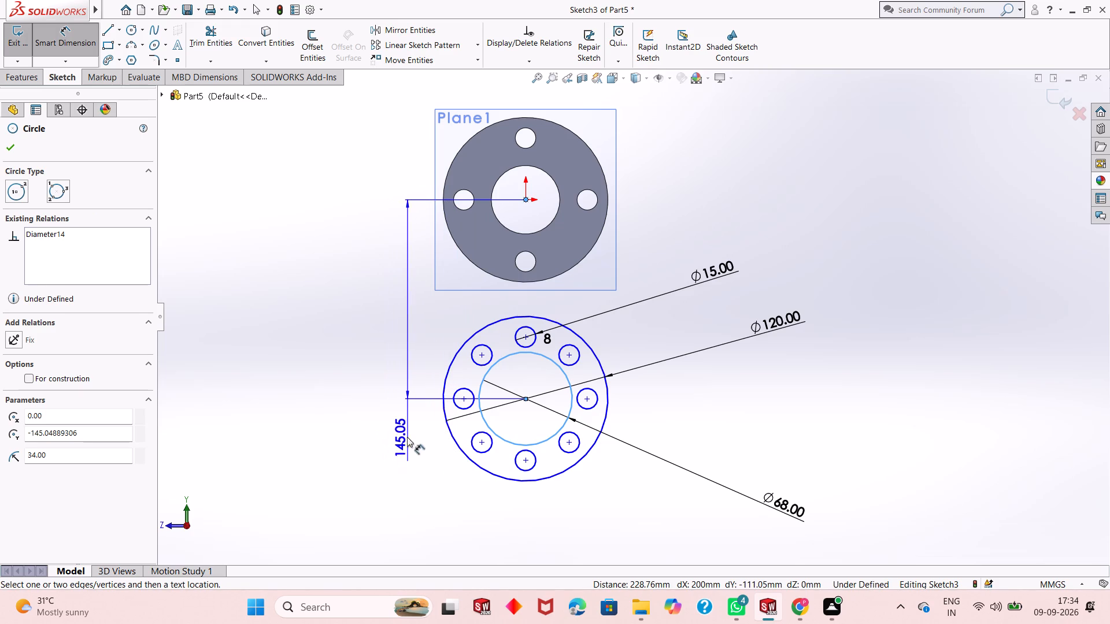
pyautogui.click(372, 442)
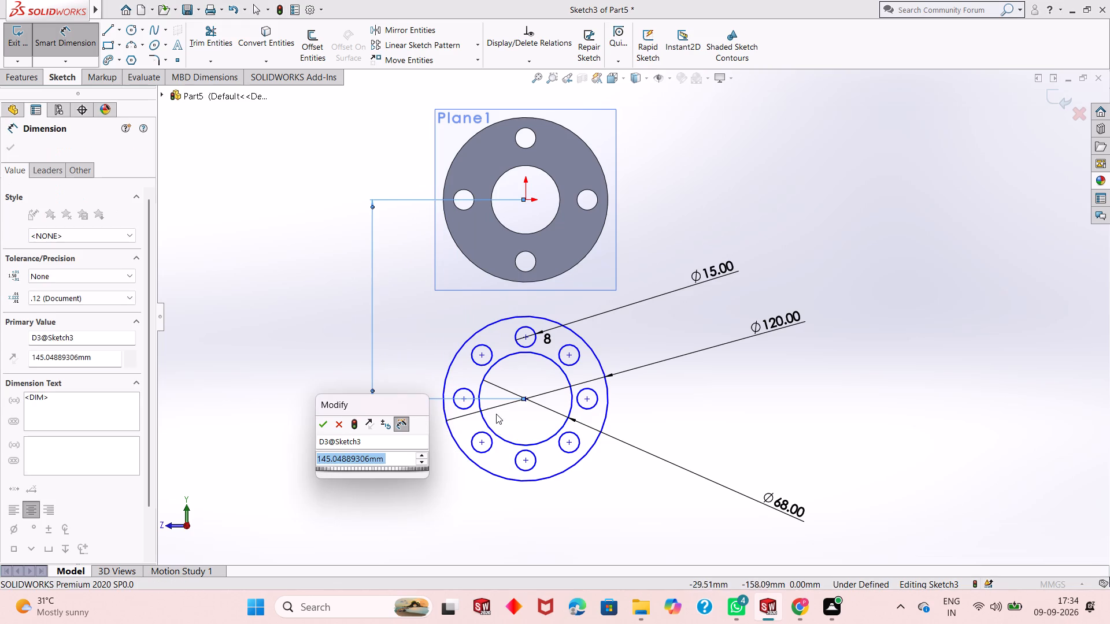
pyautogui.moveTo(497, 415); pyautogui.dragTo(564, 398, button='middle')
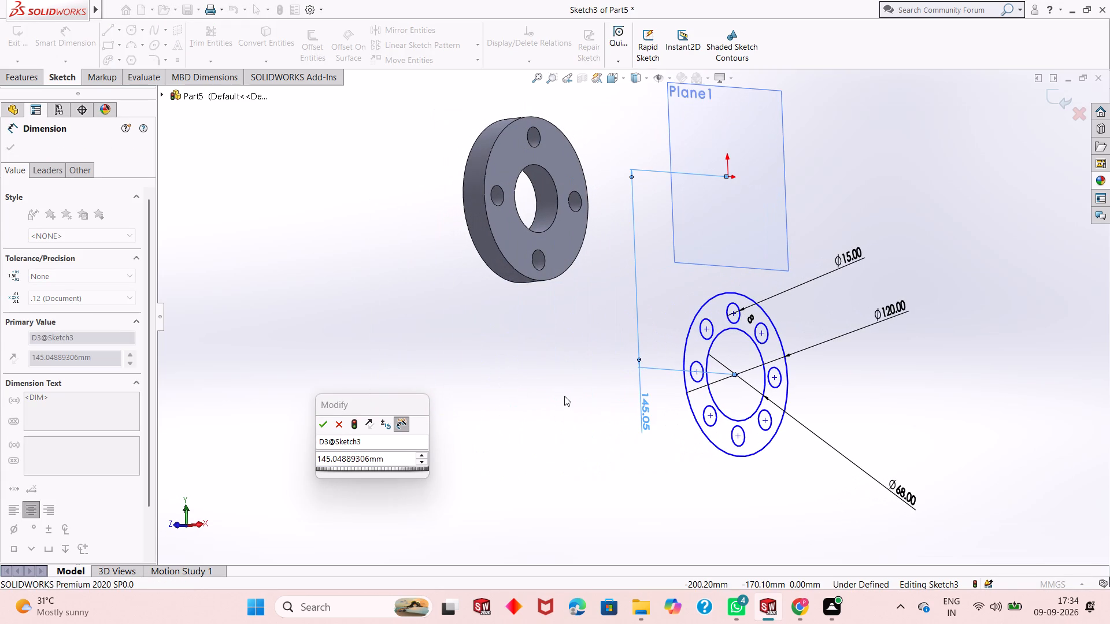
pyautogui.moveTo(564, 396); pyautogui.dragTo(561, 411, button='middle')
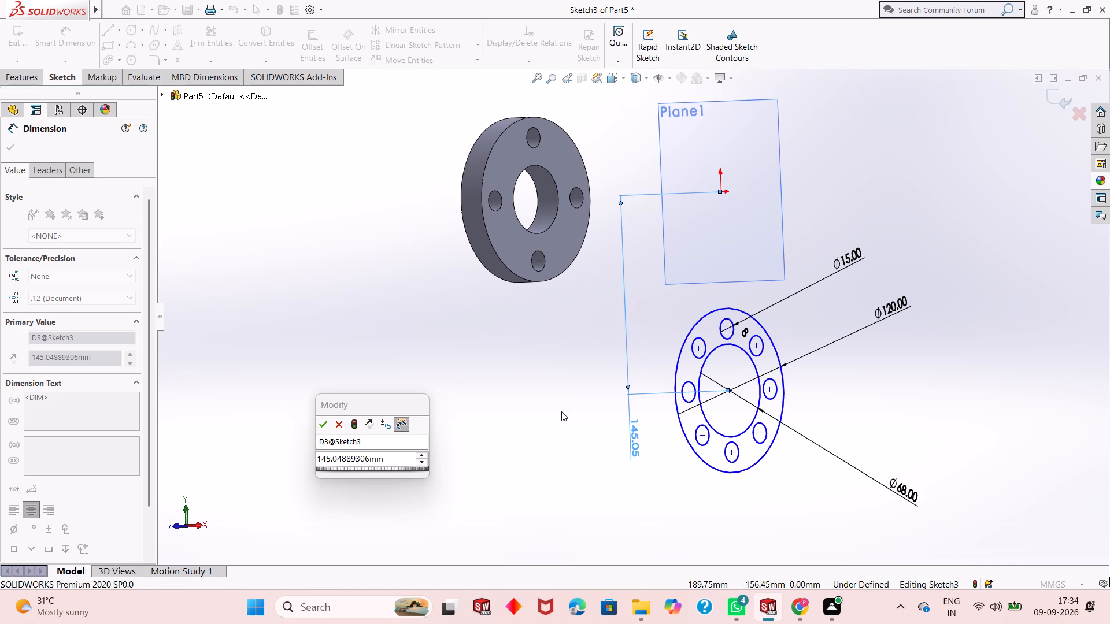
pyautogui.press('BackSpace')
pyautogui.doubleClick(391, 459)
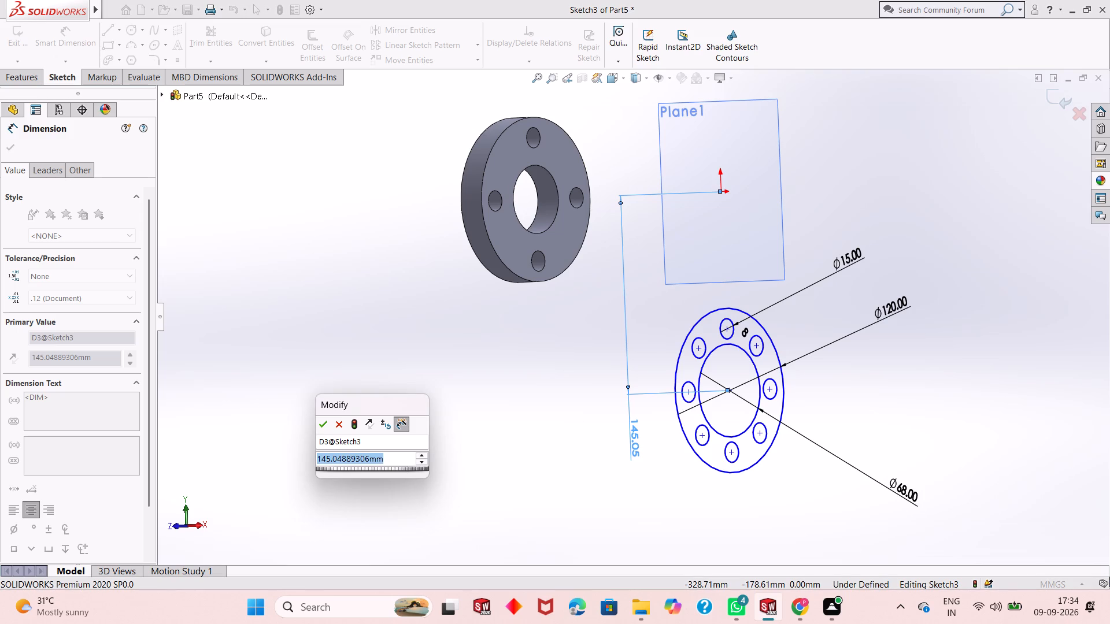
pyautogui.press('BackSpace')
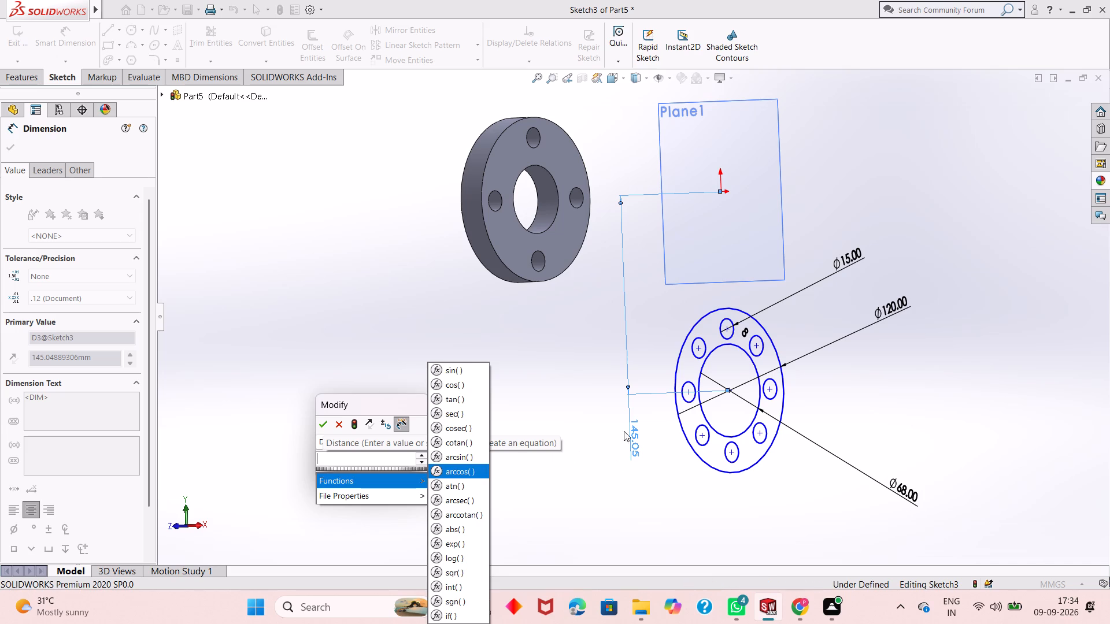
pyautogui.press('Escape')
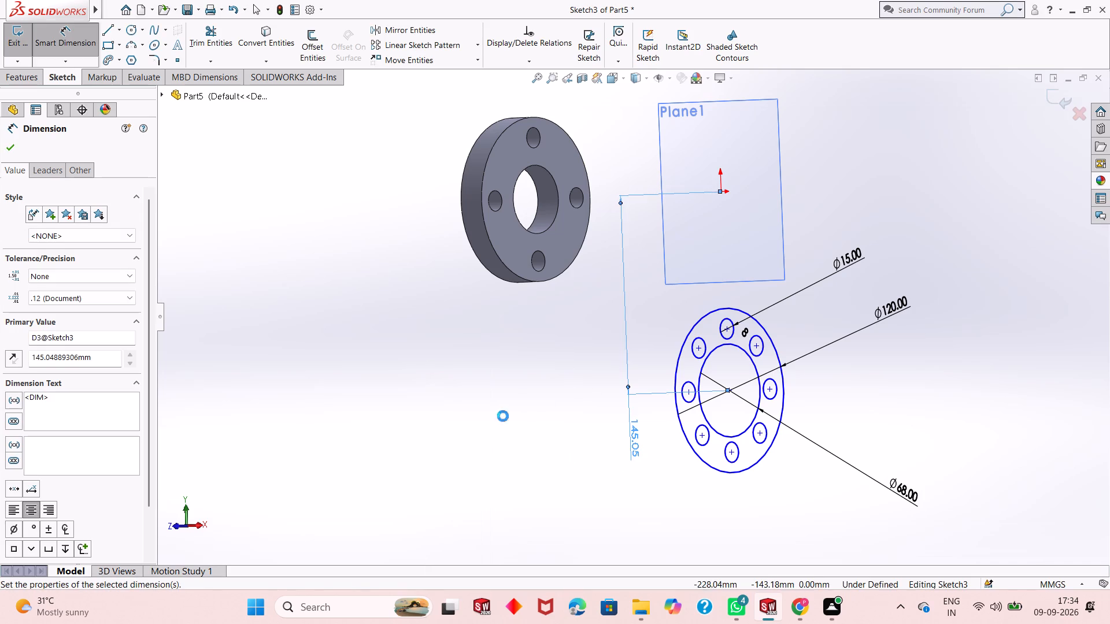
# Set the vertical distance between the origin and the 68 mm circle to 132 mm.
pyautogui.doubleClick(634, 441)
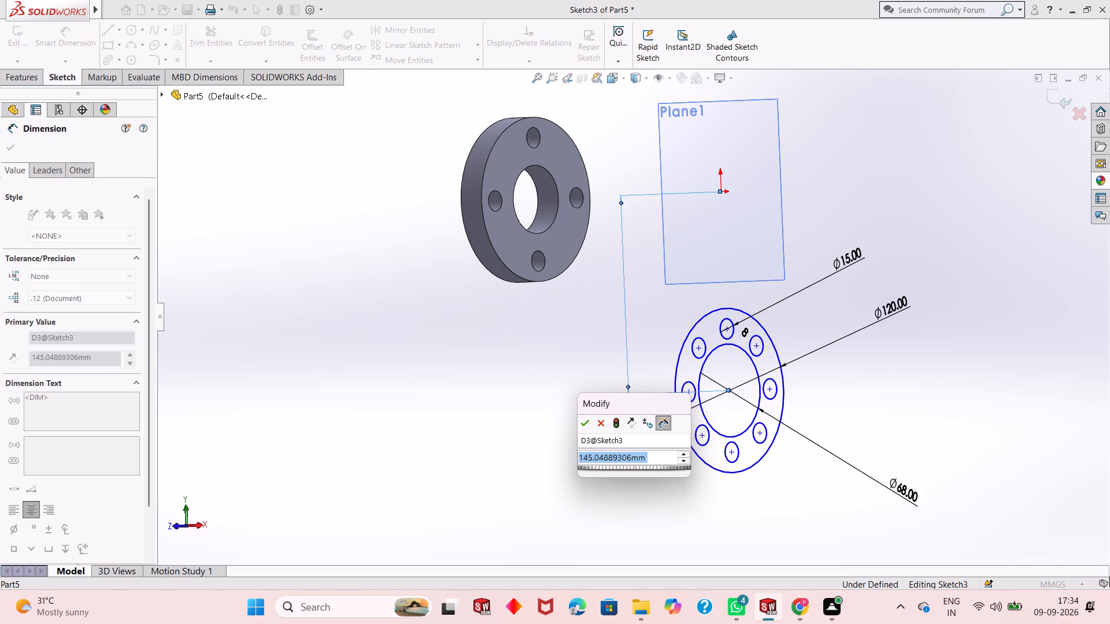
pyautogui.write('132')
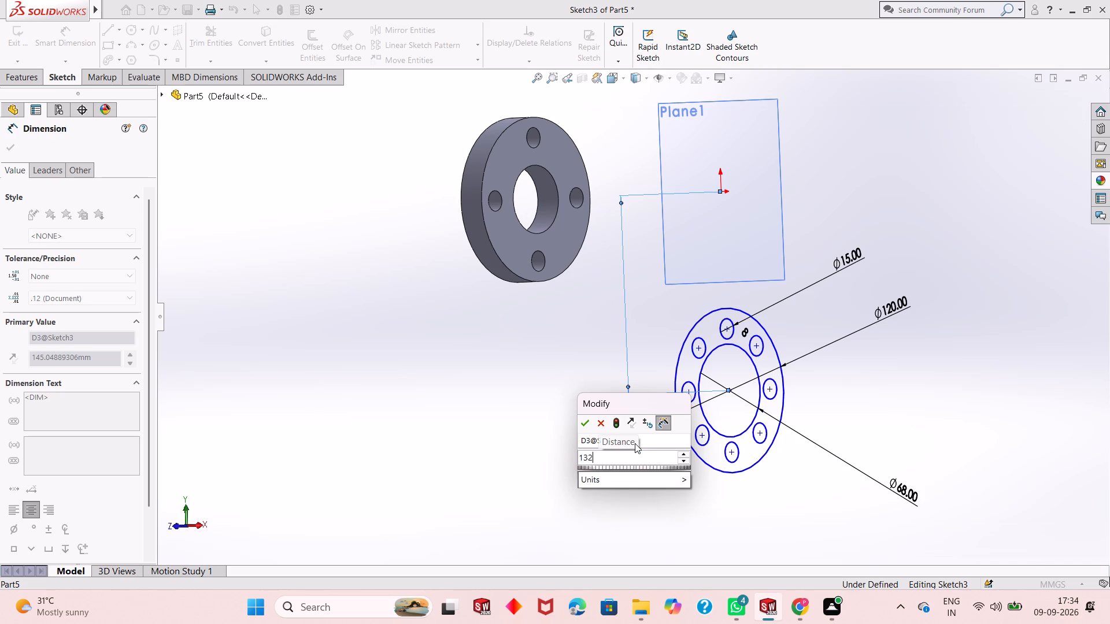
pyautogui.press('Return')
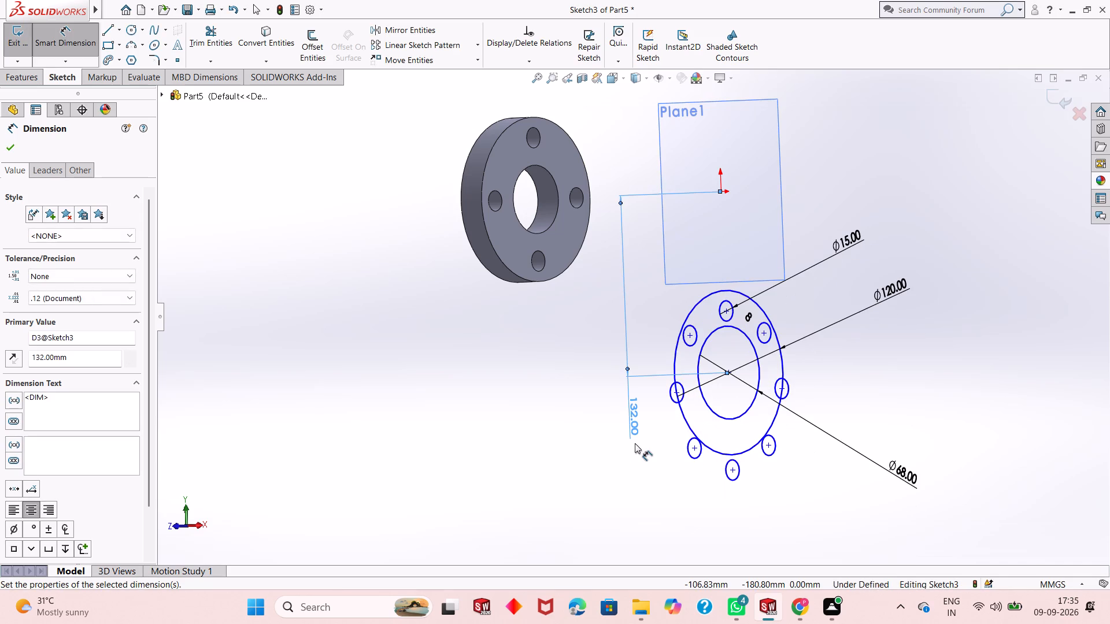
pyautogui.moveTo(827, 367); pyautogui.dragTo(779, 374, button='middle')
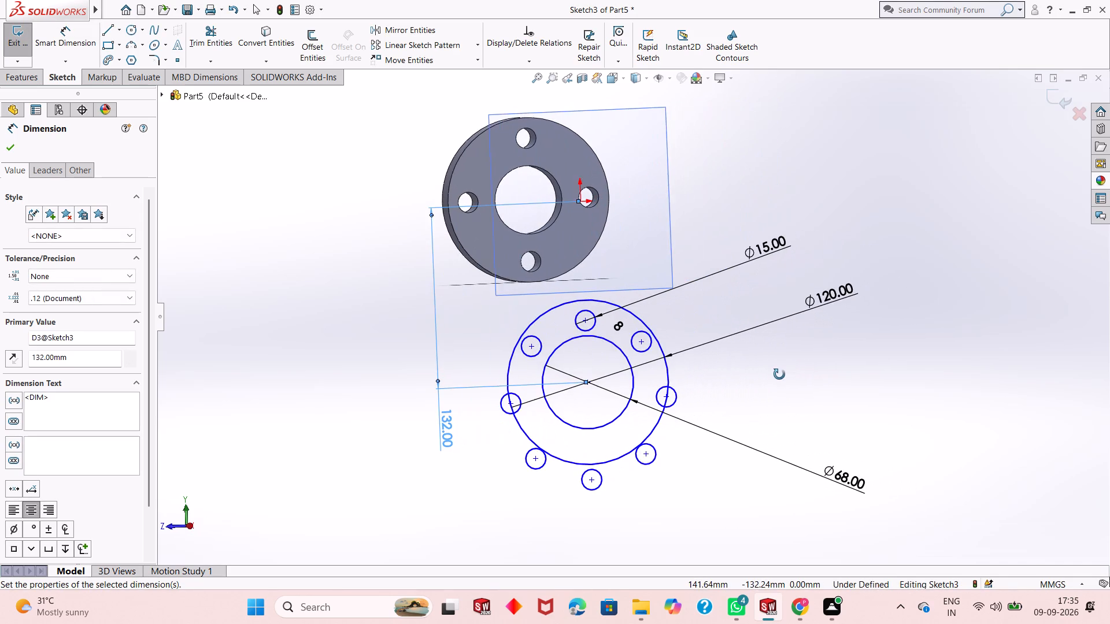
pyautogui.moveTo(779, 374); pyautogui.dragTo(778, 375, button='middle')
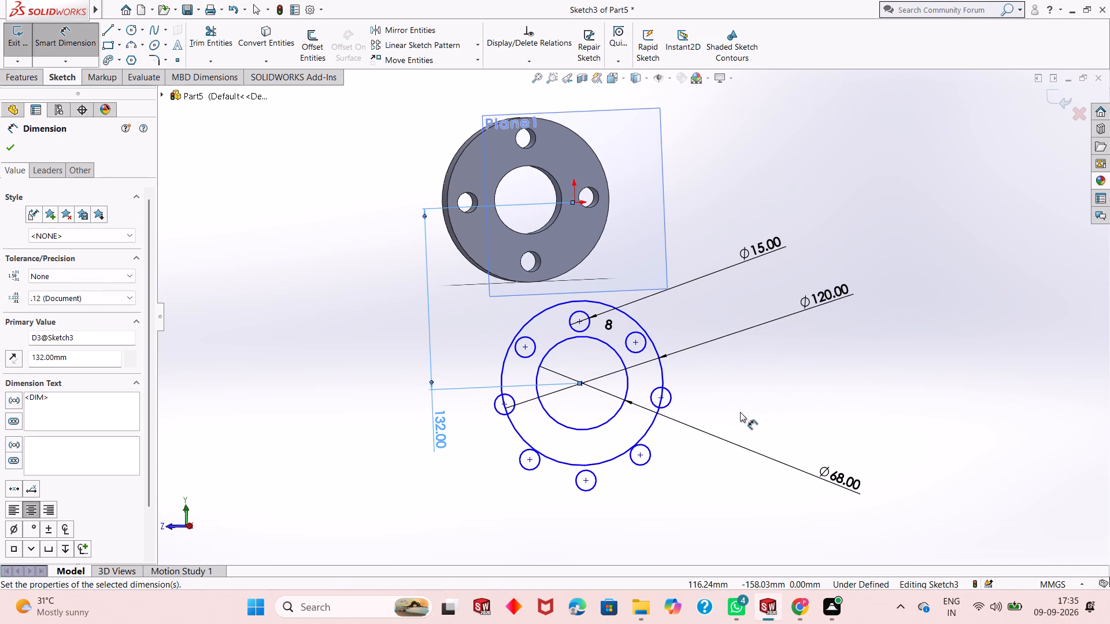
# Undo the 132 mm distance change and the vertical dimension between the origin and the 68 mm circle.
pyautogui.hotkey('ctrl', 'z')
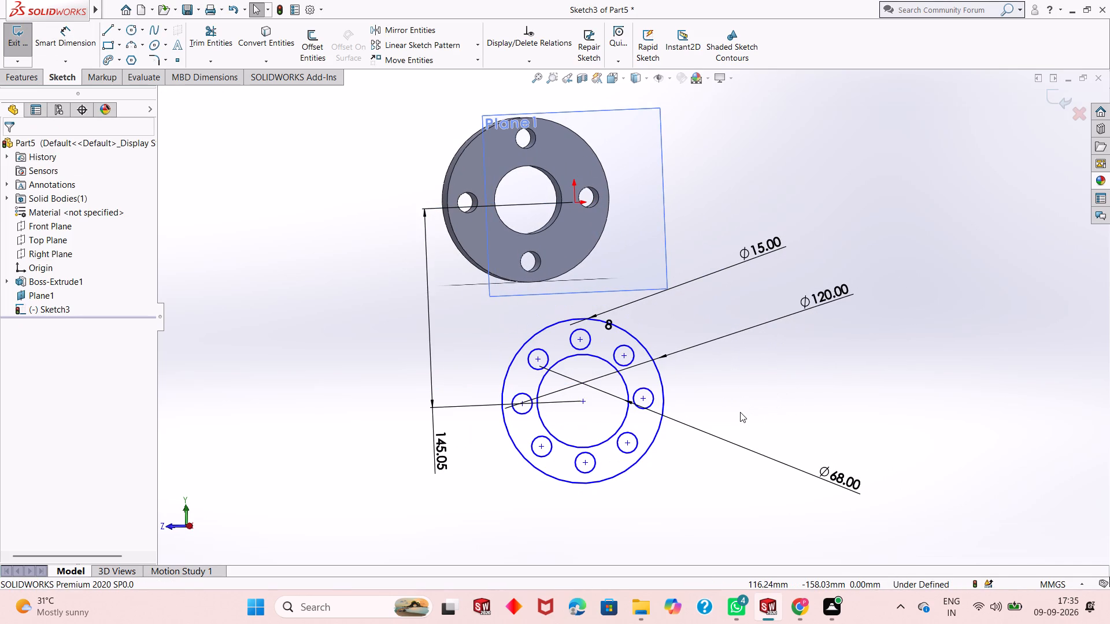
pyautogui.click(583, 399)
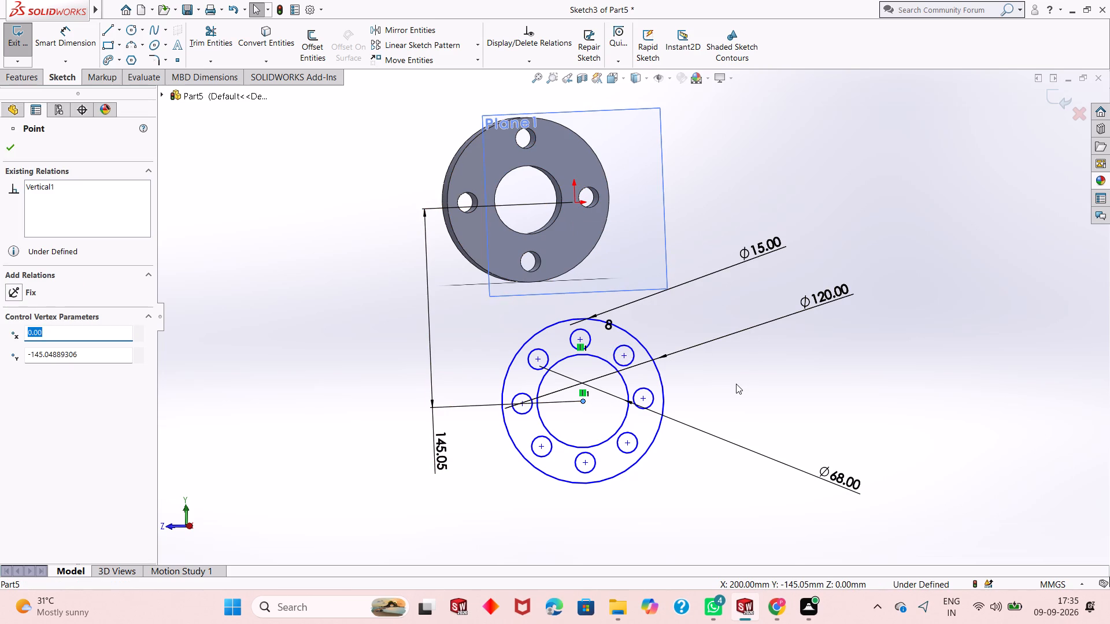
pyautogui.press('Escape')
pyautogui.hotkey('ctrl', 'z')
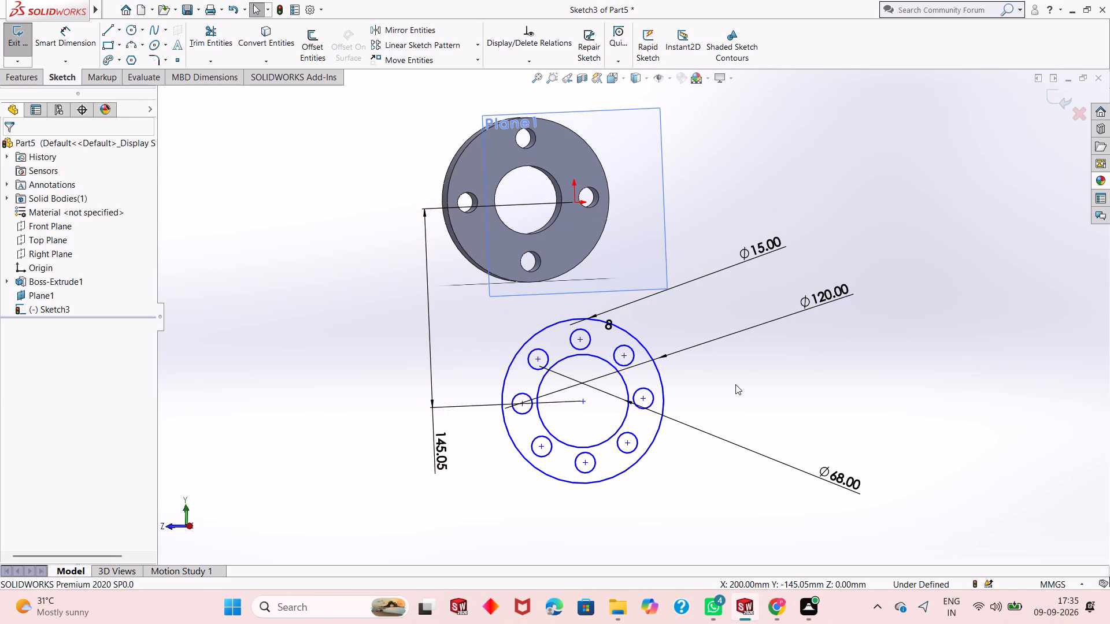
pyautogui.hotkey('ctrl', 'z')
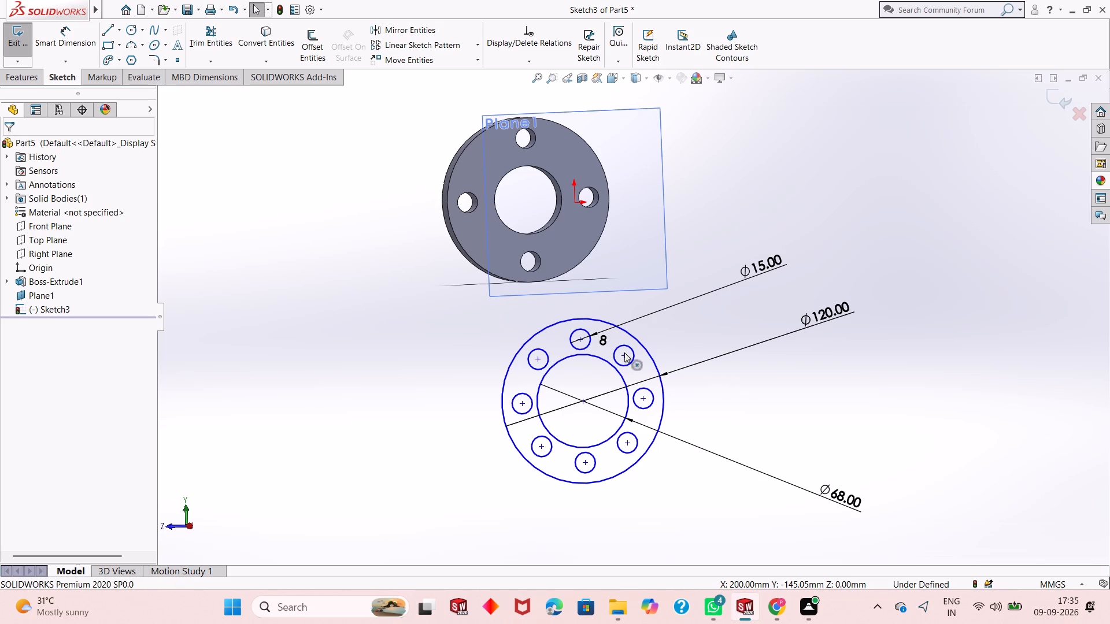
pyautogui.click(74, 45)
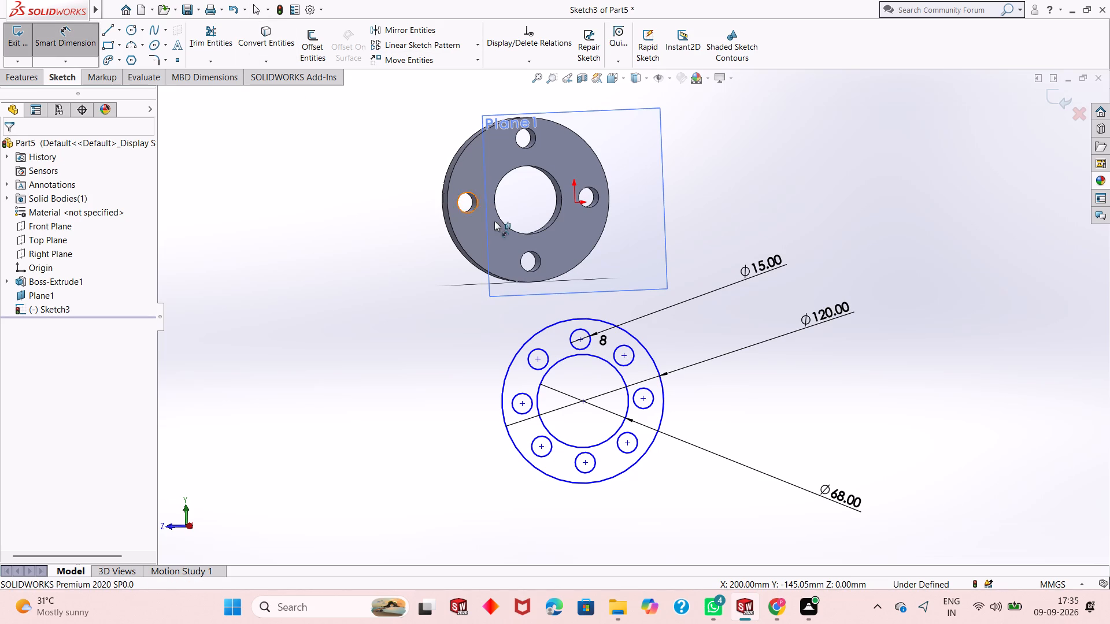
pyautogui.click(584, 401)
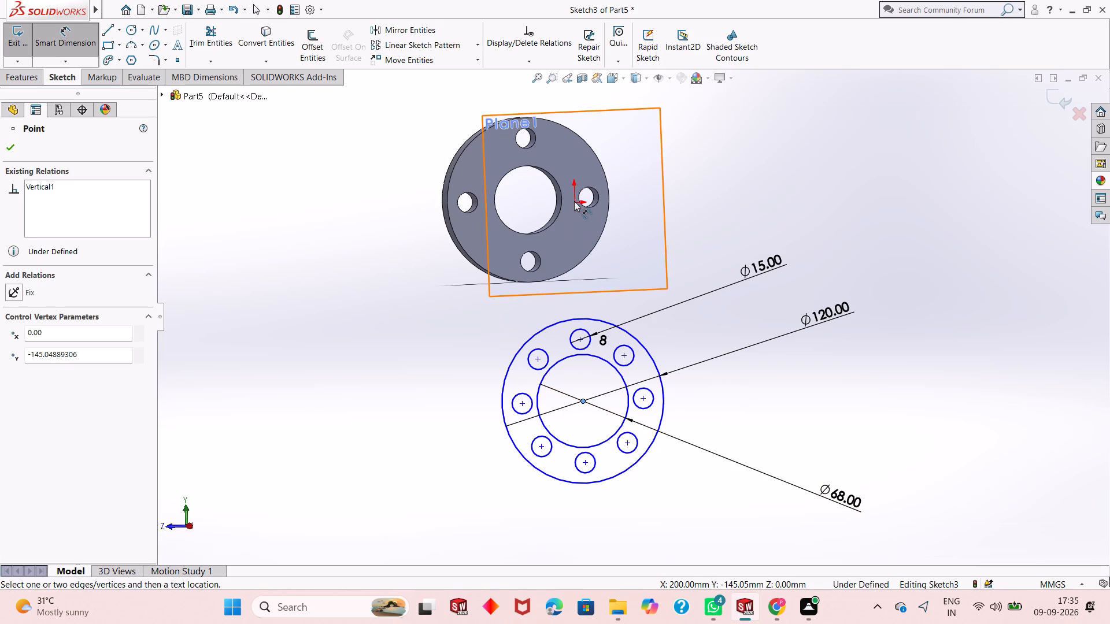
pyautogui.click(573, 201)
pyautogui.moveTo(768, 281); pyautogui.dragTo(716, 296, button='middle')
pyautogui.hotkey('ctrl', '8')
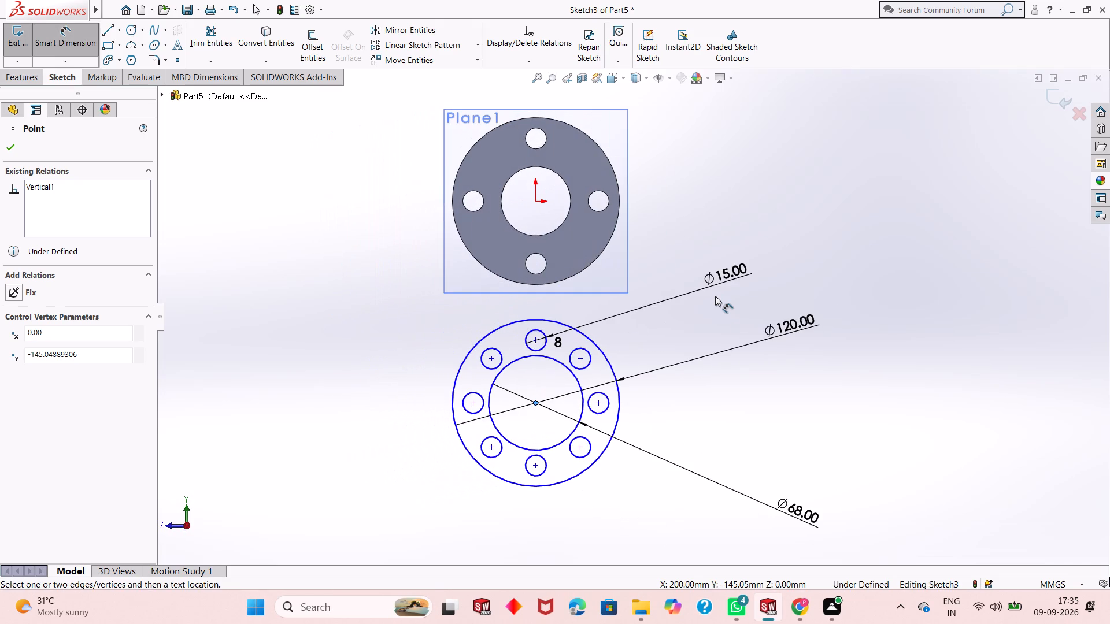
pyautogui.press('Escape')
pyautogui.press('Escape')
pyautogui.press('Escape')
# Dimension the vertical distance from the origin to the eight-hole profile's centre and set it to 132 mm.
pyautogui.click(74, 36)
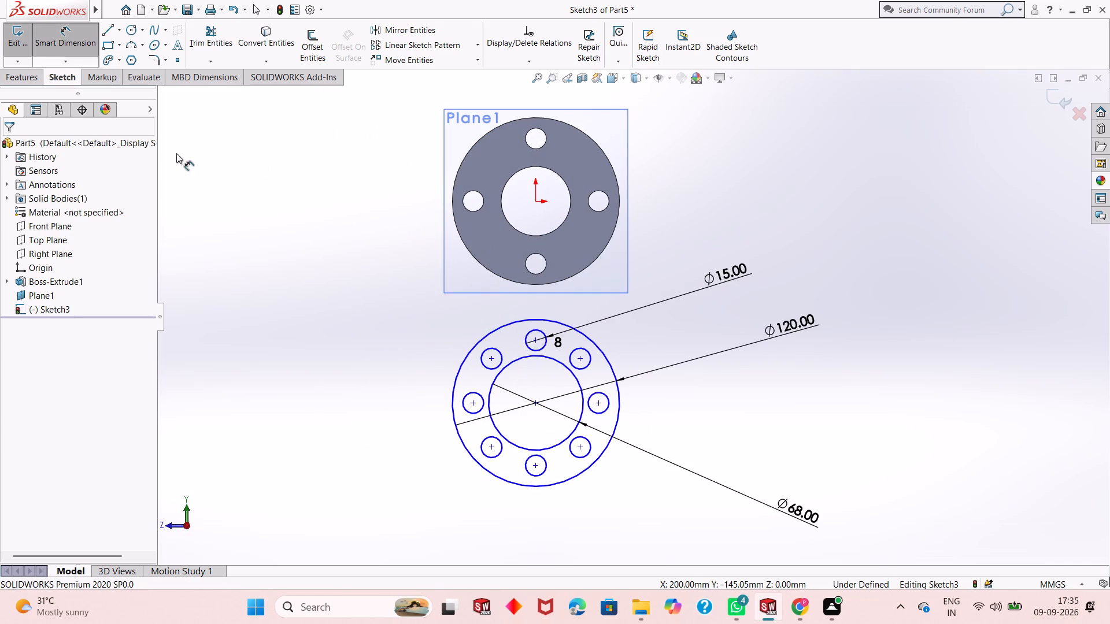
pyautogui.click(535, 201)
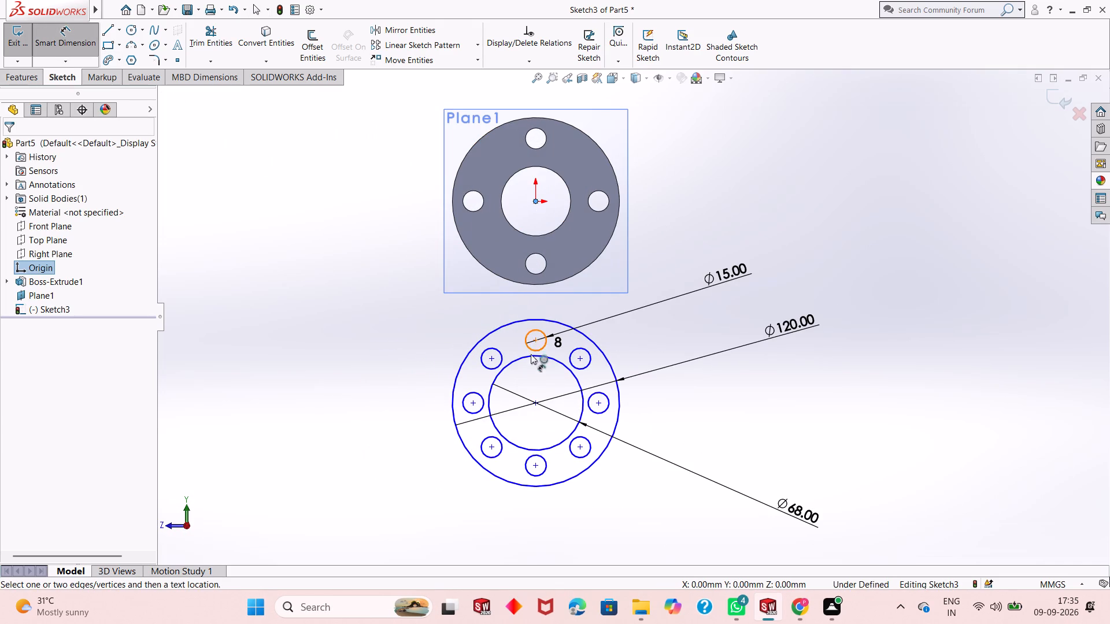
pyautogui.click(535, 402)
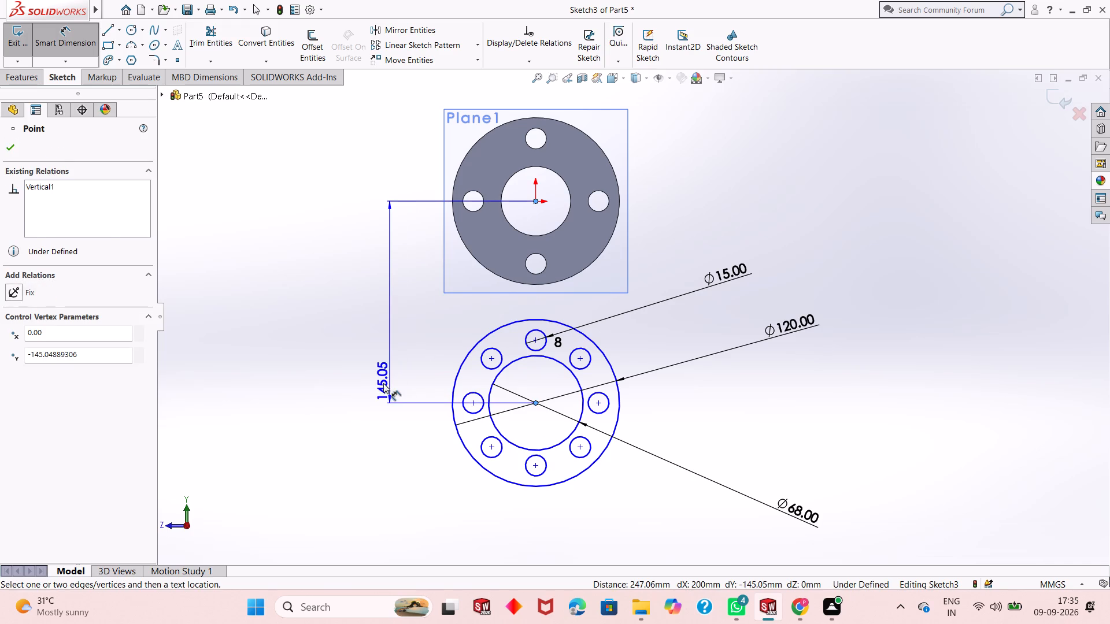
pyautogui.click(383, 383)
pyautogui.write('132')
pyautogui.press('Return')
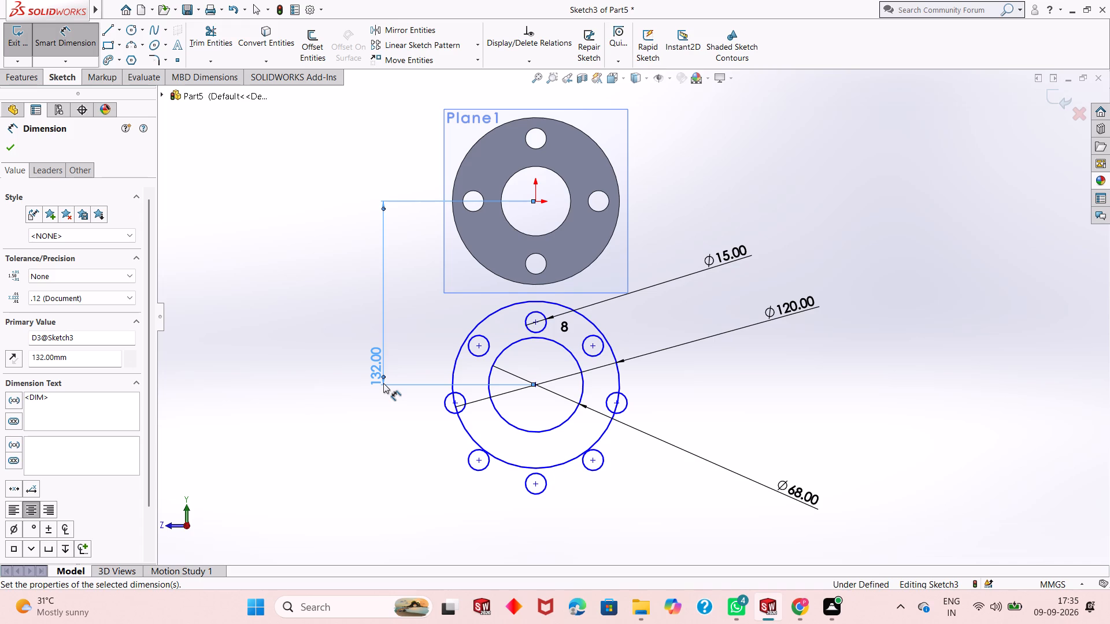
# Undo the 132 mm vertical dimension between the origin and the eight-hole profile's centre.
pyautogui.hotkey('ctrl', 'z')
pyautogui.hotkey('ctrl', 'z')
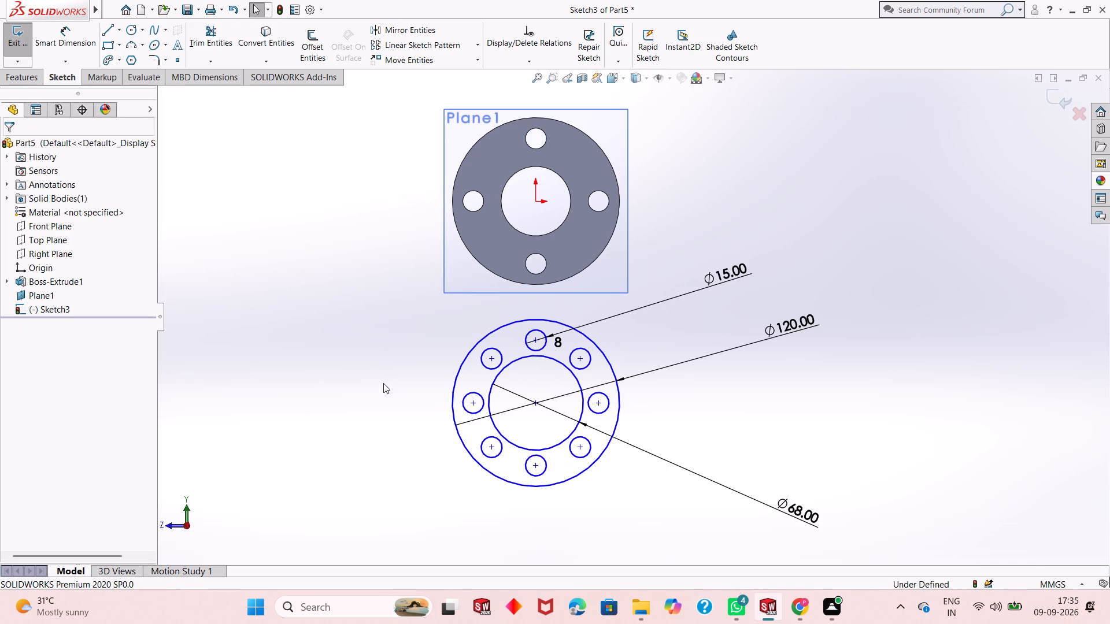
# Undo the 68 mm inner circle, the eight-hole pattern and the 15 mm hole dimension, back to one undimensioned hole on the 90 mm circle.
pyautogui.hotkey('ctrl', 'z')
pyautogui.hotkey('ctrl', 'z')
pyautogui.hotkey('ctrl', 'z')
pyautogui.hotkey('ctrl', 'z')
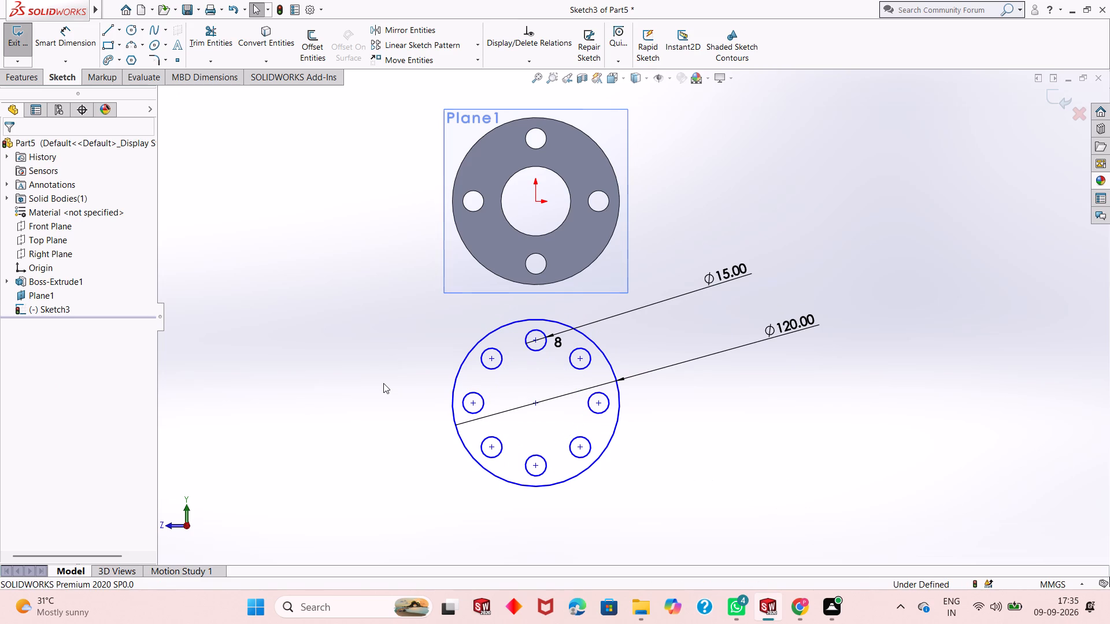
pyautogui.hotkey('ctrl', 'z')
pyautogui.hotkey('ctrl', 'z')
pyautogui.hotkey('ctrl', 'z')
pyautogui.hotkey('ctrl', 'z')
pyautogui.hotkey('ctrl', 'z')
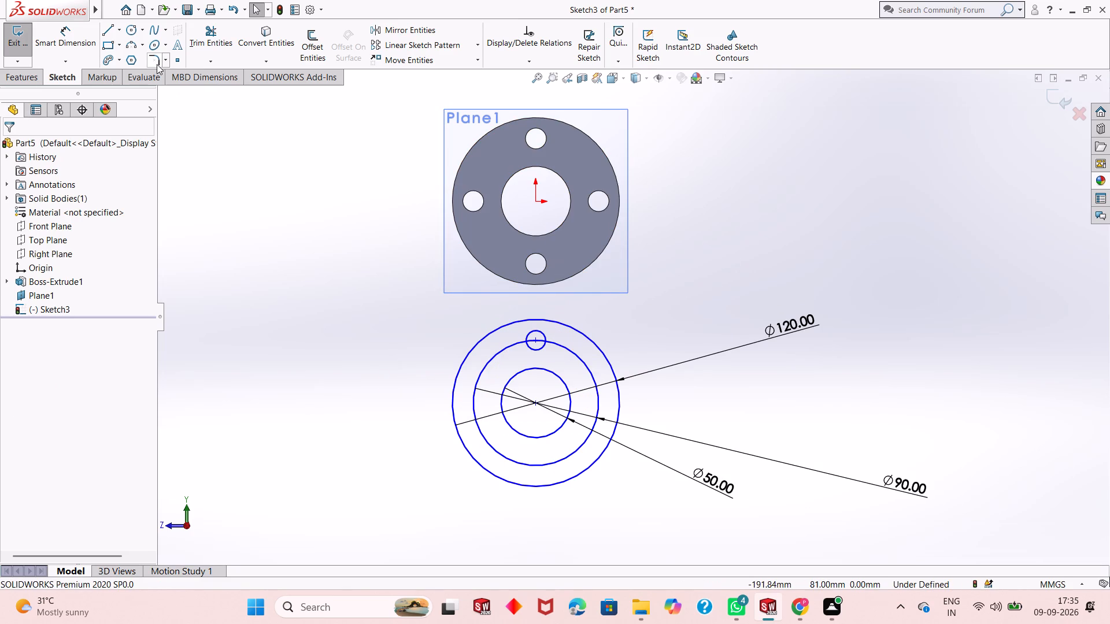
# Dimension the vertical distance from the origin to the concentric circles' centre and set it to 132 mm.
pyautogui.click(86, 43)
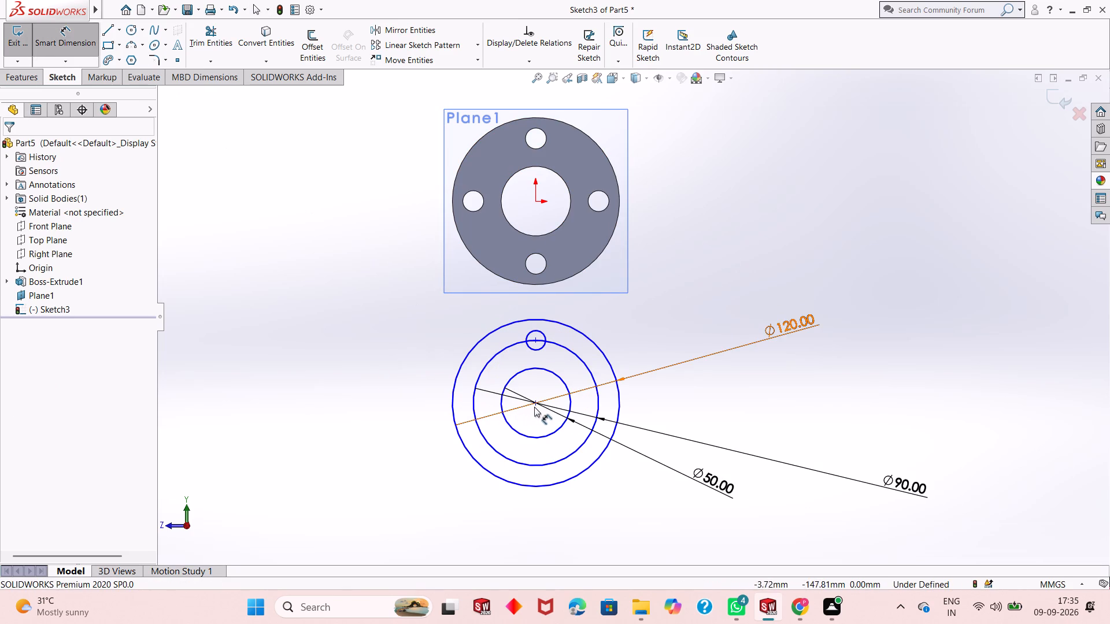
pyautogui.click(539, 406)
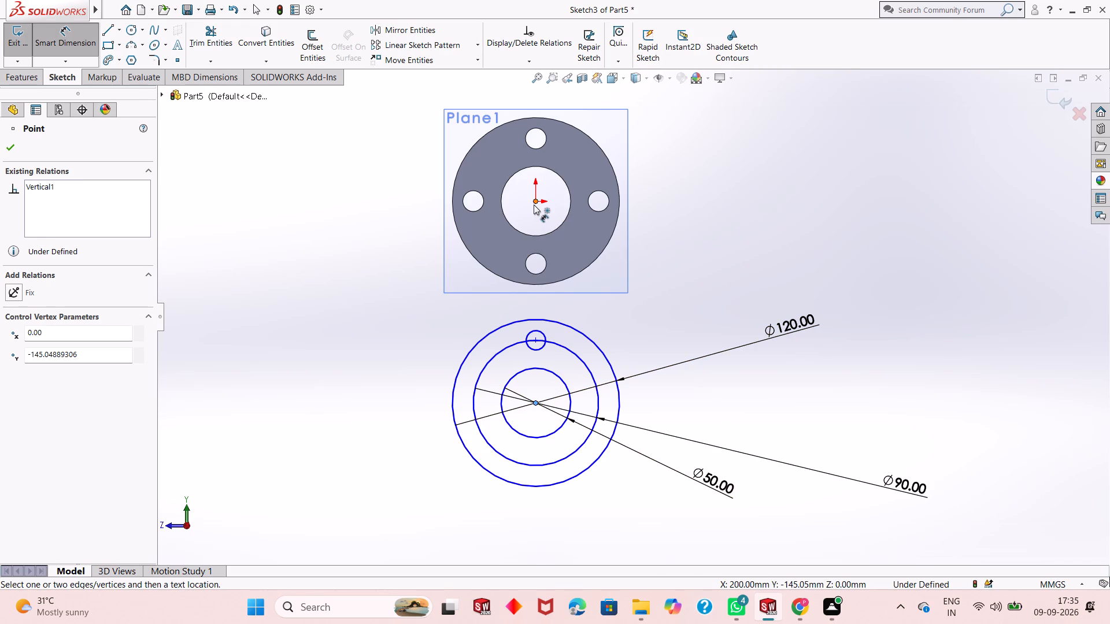
pyautogui.click(534, 205)
pyautogui.click(374, 234)
pyautogui.write('132')
pyautogui.press('Return')
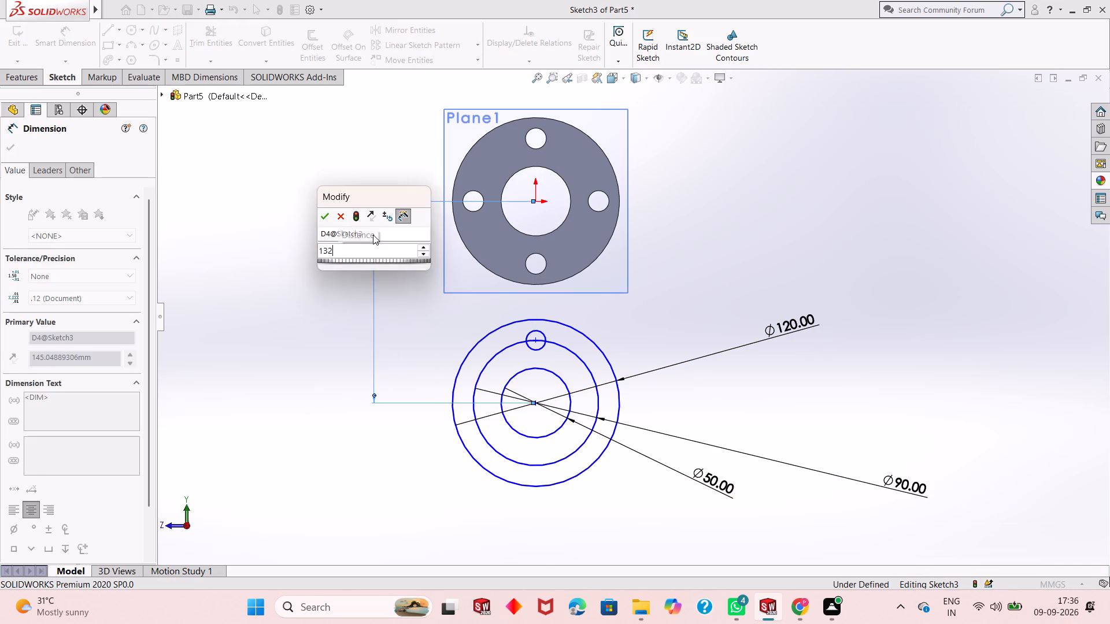
pyautogui.press('Escape')
pyautogui.press('Escape')
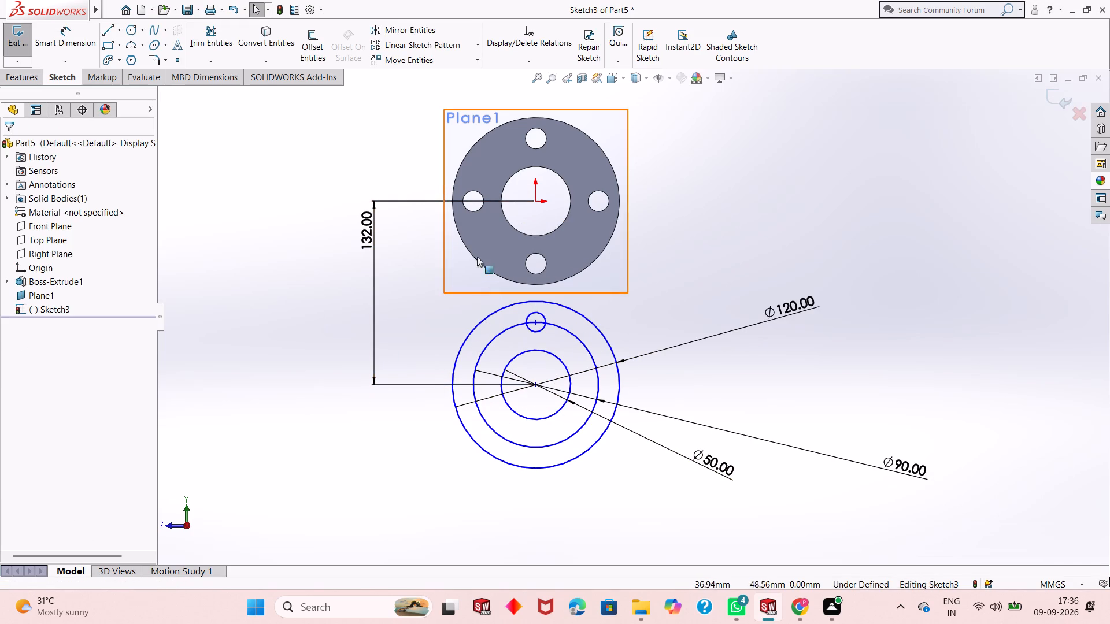
# Dimension the small hole circle of the lower flange profile with a diameter of 15 mm.
pyautogui.click(546, 317)
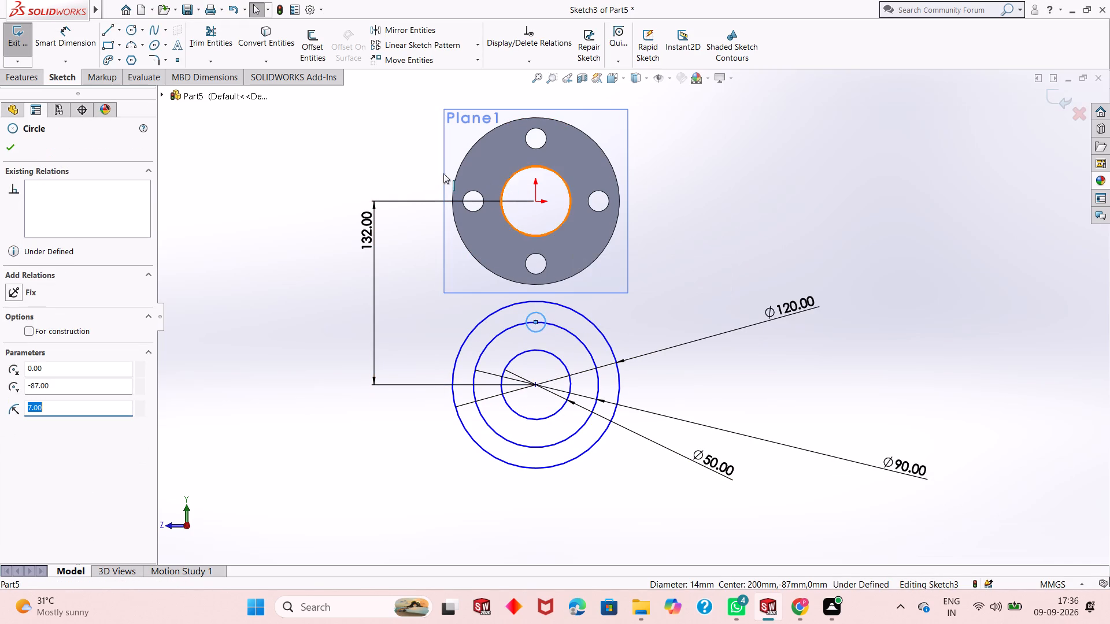
pyautogui.press('Escape')
pyautogui.press('Escape')
pyautogui.click(55, 36)
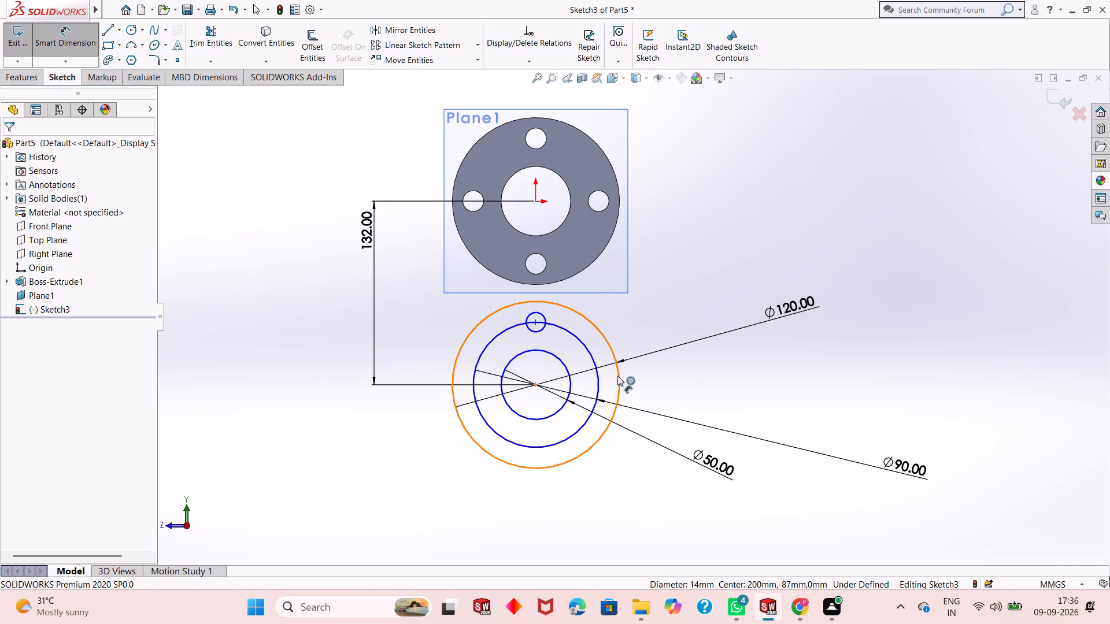
pyautogui.click(538, 311)
pyautogui.click(663, 305)
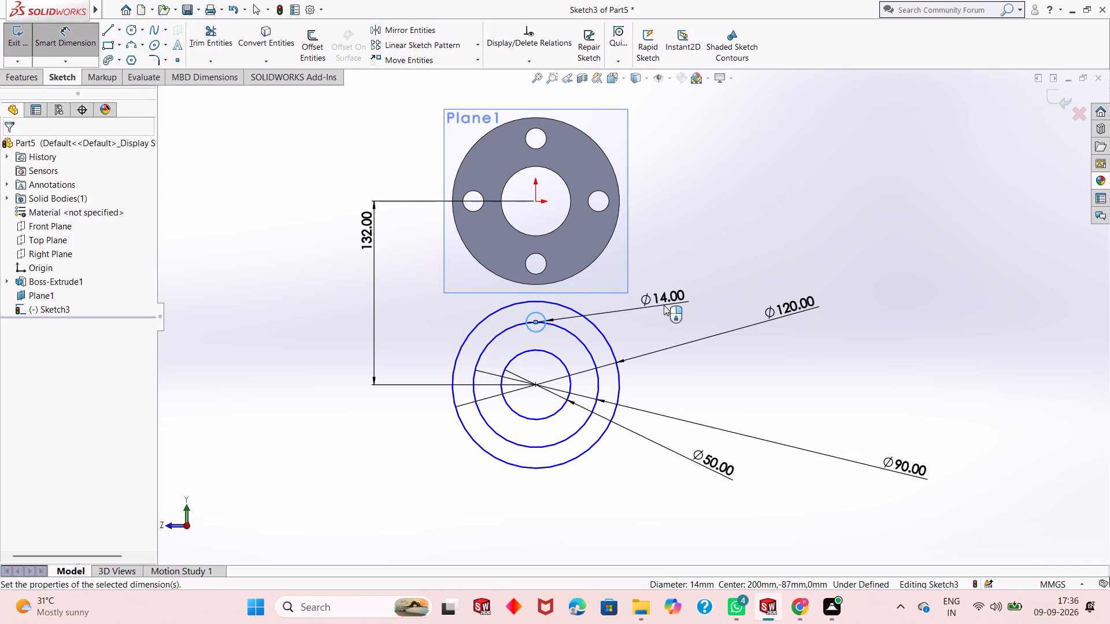
pyautogui.write('15')
pyautogui.press('Return')
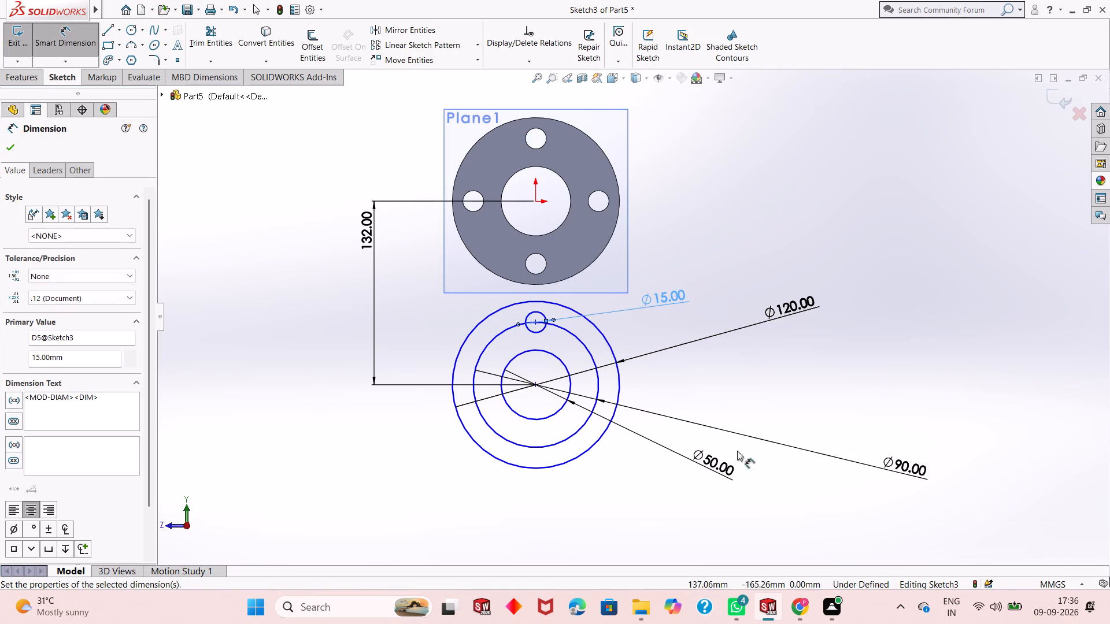
pyautogui.press('Escape')
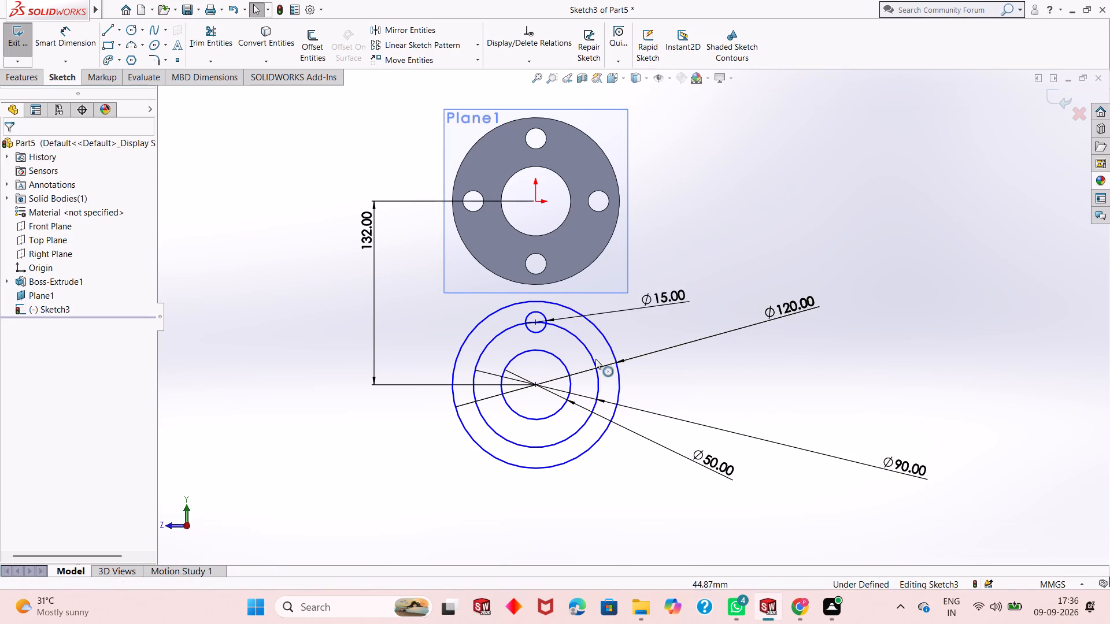
# Delete the 90 mm circle from the sketch along with its associated dimension.
pyautogui.click(593, 356)
pyautogui.press('Delete')
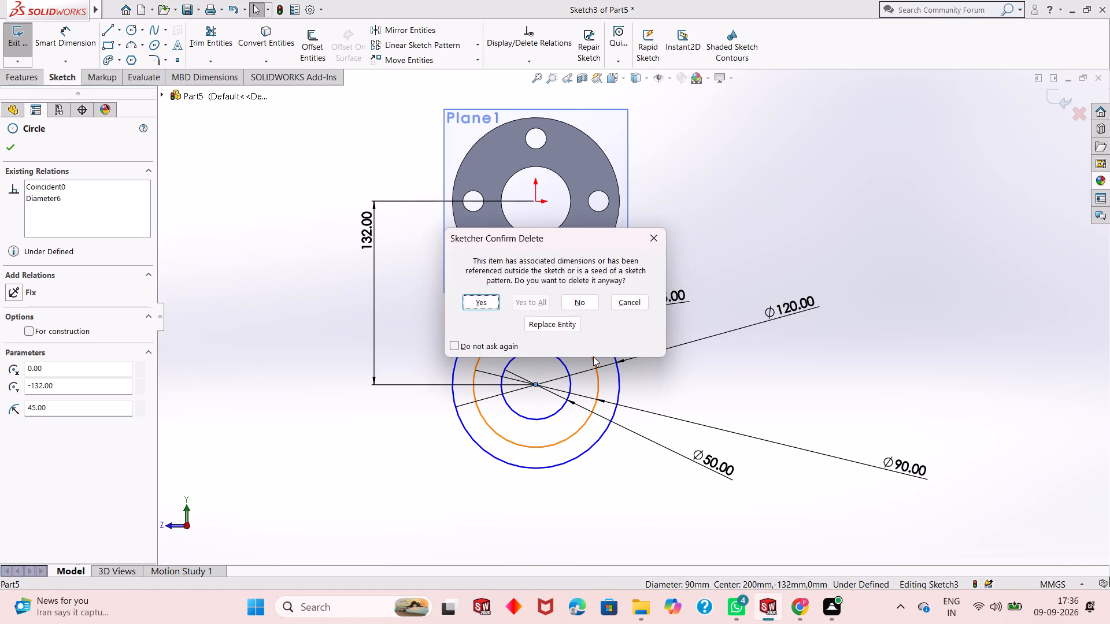
pyautogui.click(486, 299)
# Circular-pattern the 15 mm hole about the 120 mm circle's centre with 8 equally spaced instances over 360 degrees.
pyautogui.click(529, 326)
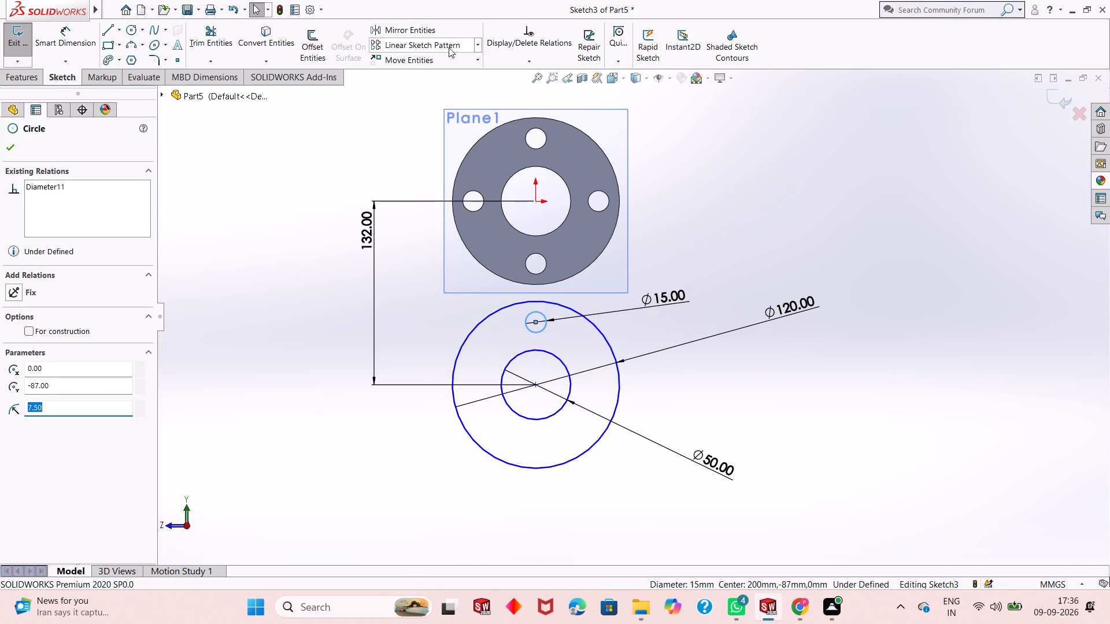
pyautogui.click(480, 42)
pyautogui.click(487, 73)
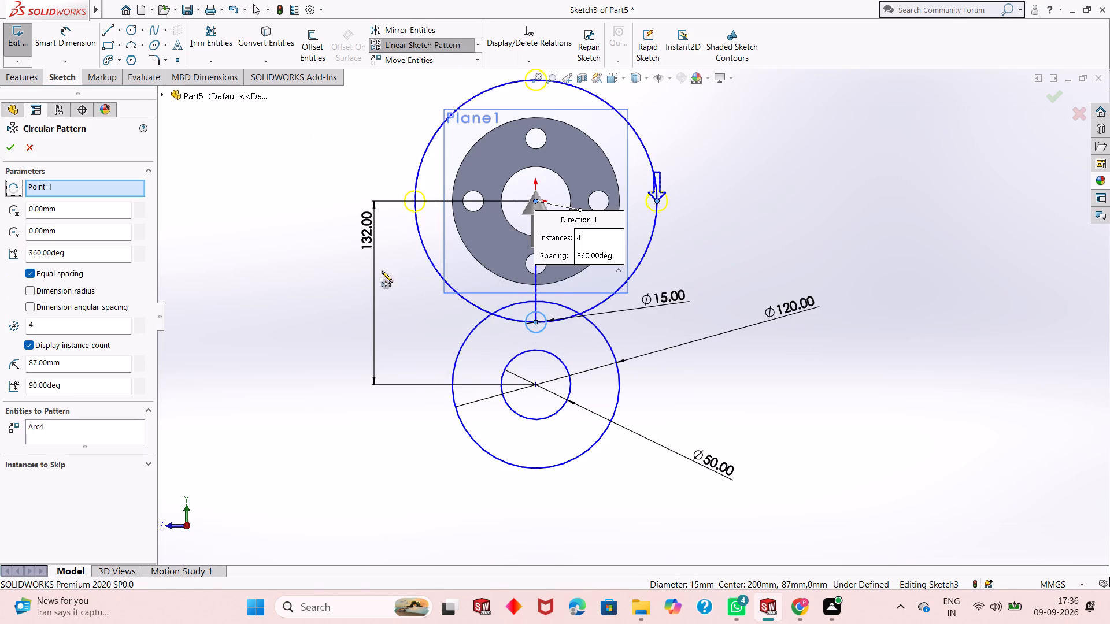
pyautogui.rightClick(98, 187)
pyautogui.click(116, 209)
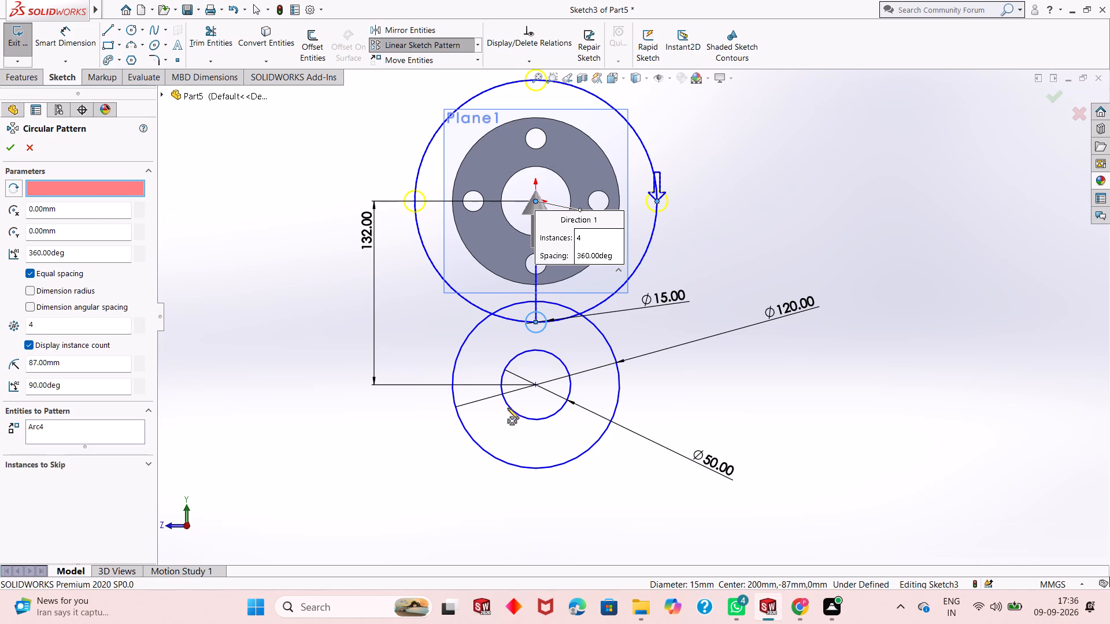
pyautogui.click(536, 384)
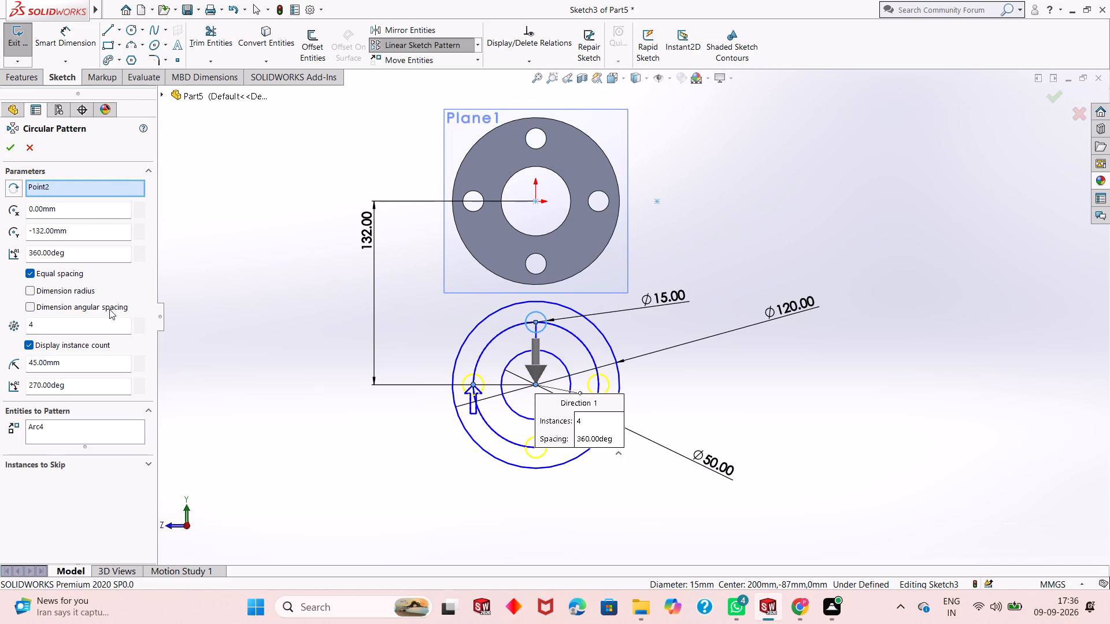
pyautogui.click(80, 330)
pyautogui.click(80, 331)
pyautogui.press('8')
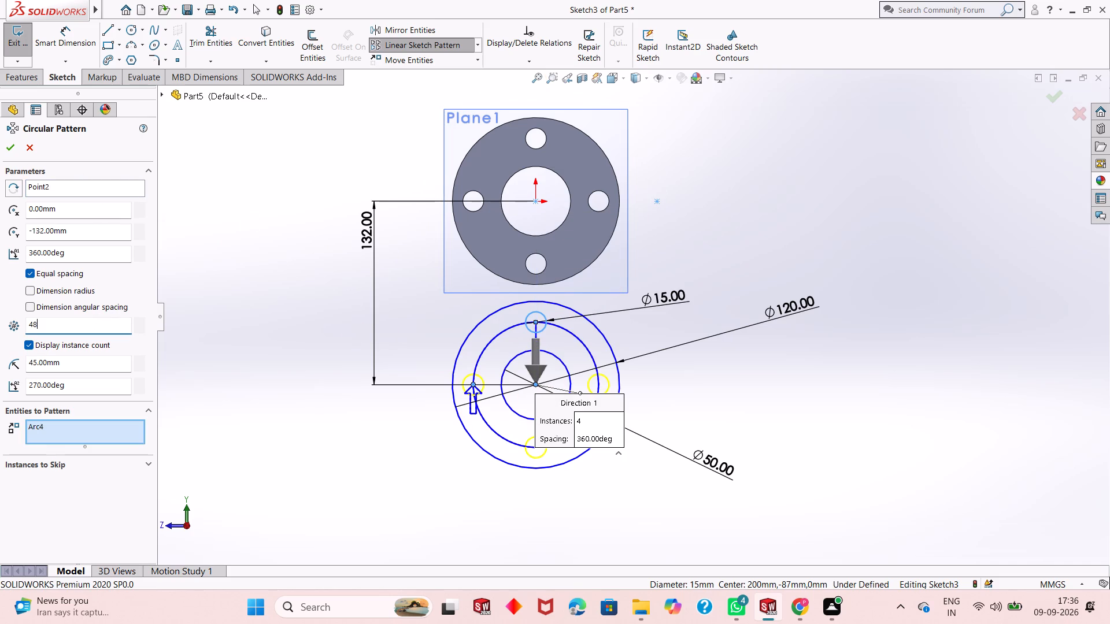
pyautogui.press('BackSpace')
pyautogui.press('BackSpace')
pyautogui.press('8')
pyautogui.press('Return')
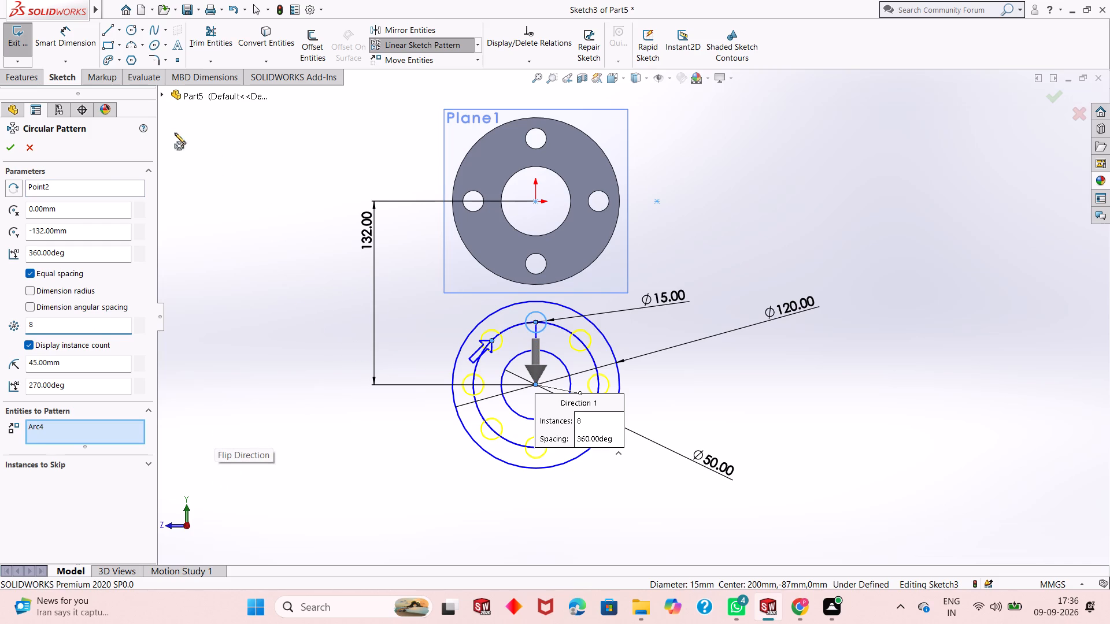
pyautogui.click(5, 151)
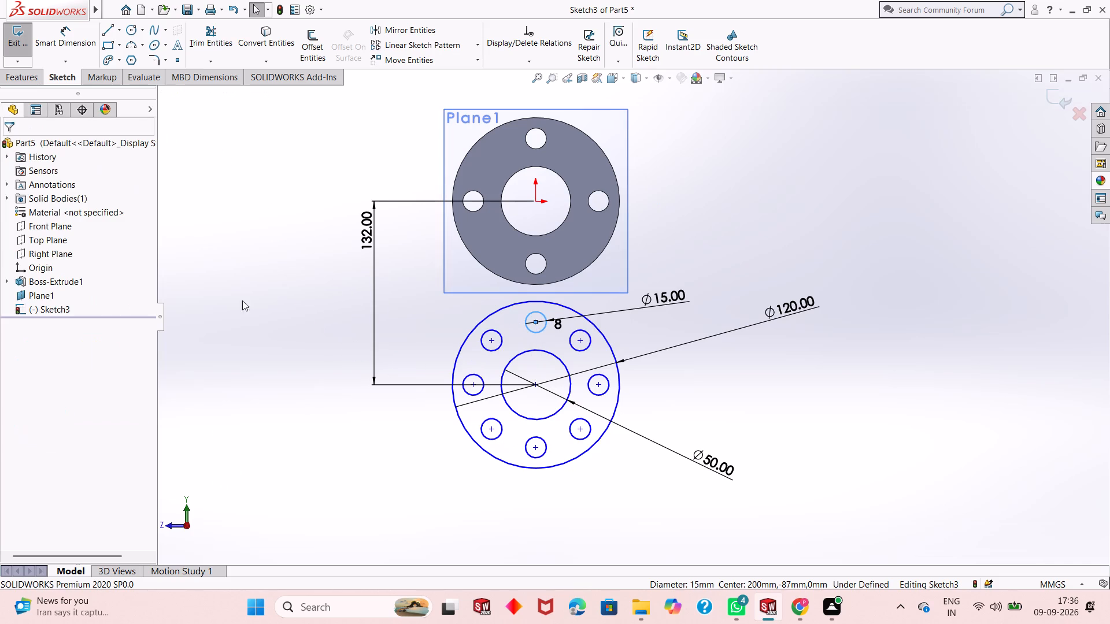
pyautogui.press('Escape')
pyautogui.press('Escape')
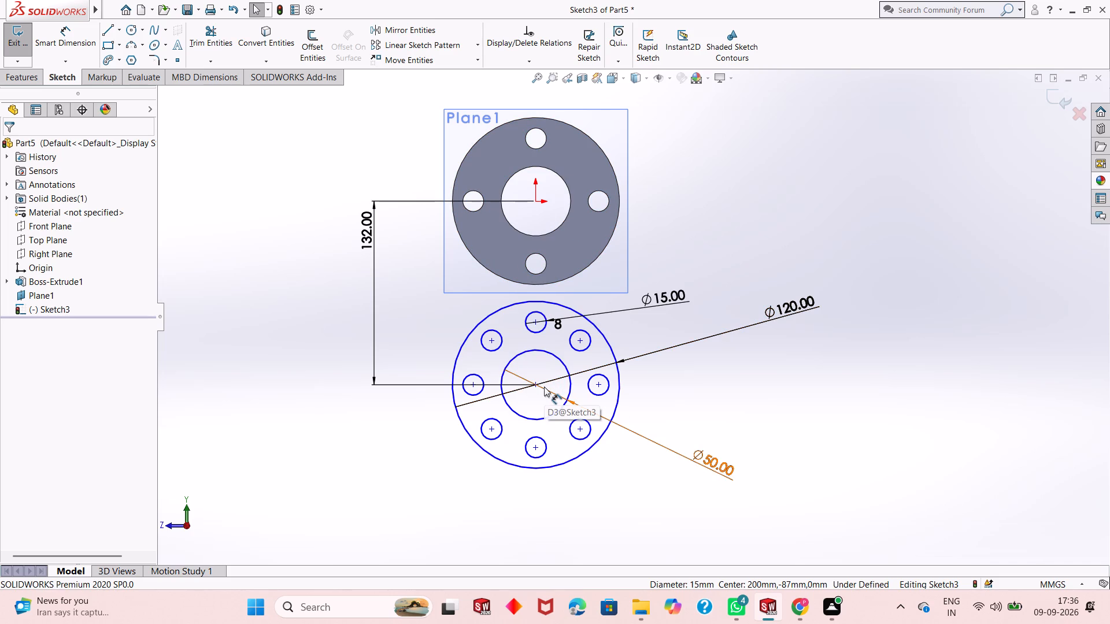
# Extrude the eight-hole 120 mm flange profile as a blind boss 20 mm deep from its sketch plane.
pyautogui.moveTo(544, 387); pyautogui.dragTo(558, 387, button='middle')
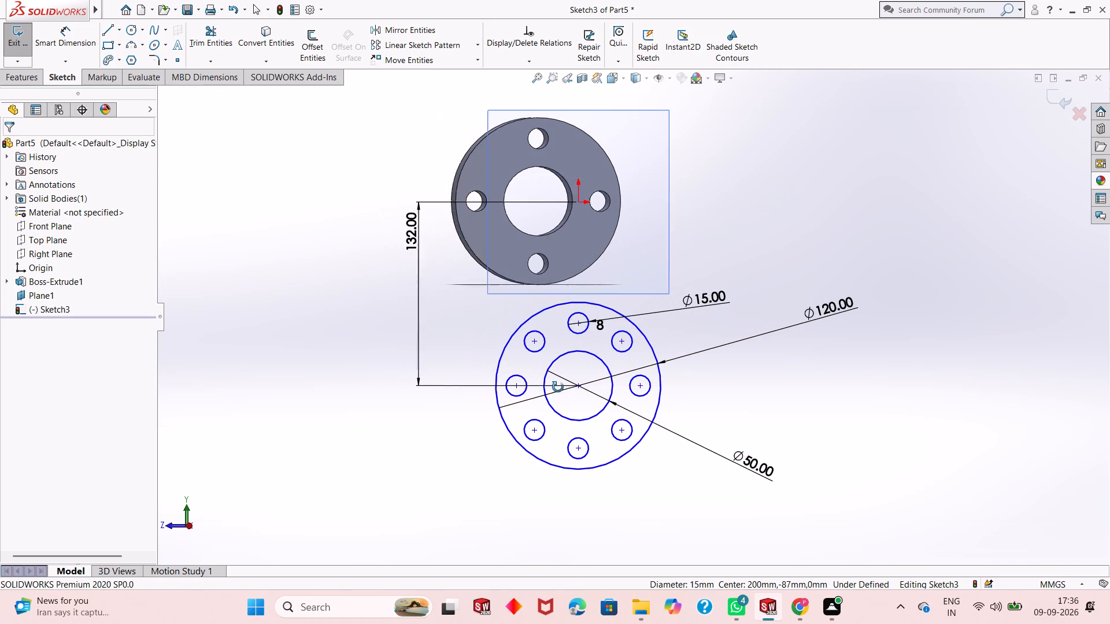
pyautogui.moveTo(558, 387); pyautogui.dragTo(601, 387, button='middle')
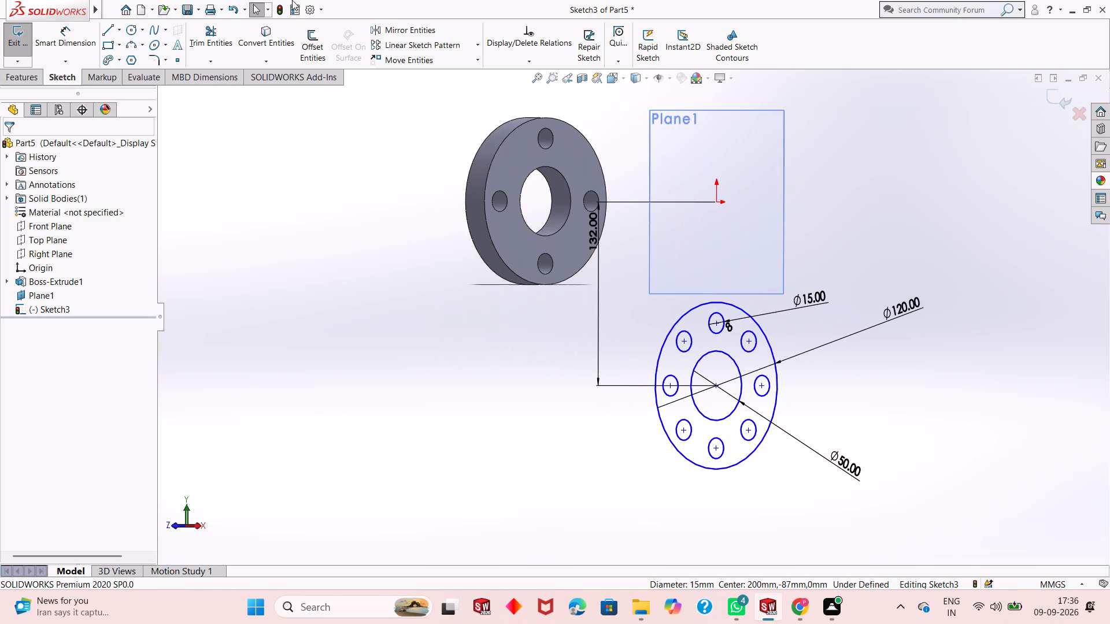
pyautogui.click(13, 75)
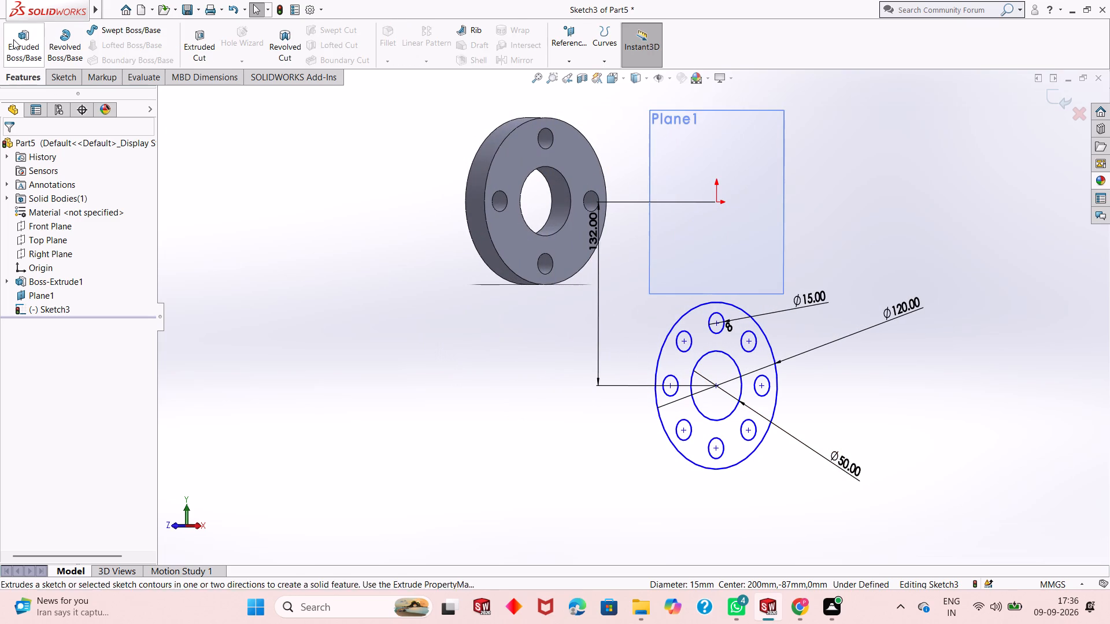
pyautogui.click(13, 39)
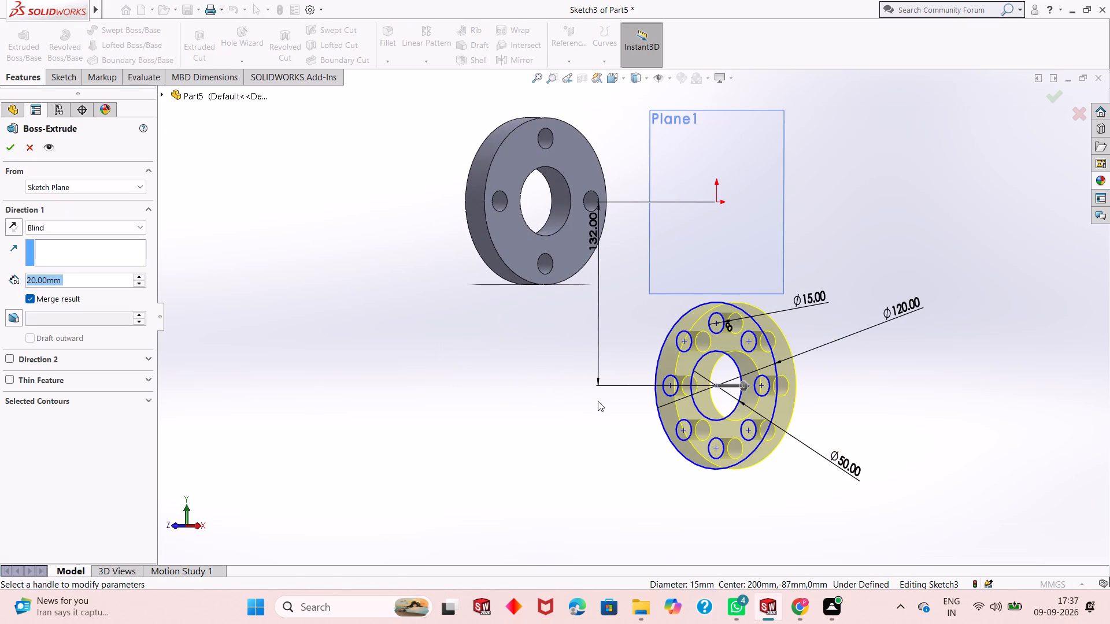
pyautogui.moveTo(598, 402); pyautogui.dragTo(650, 389, button='middle')
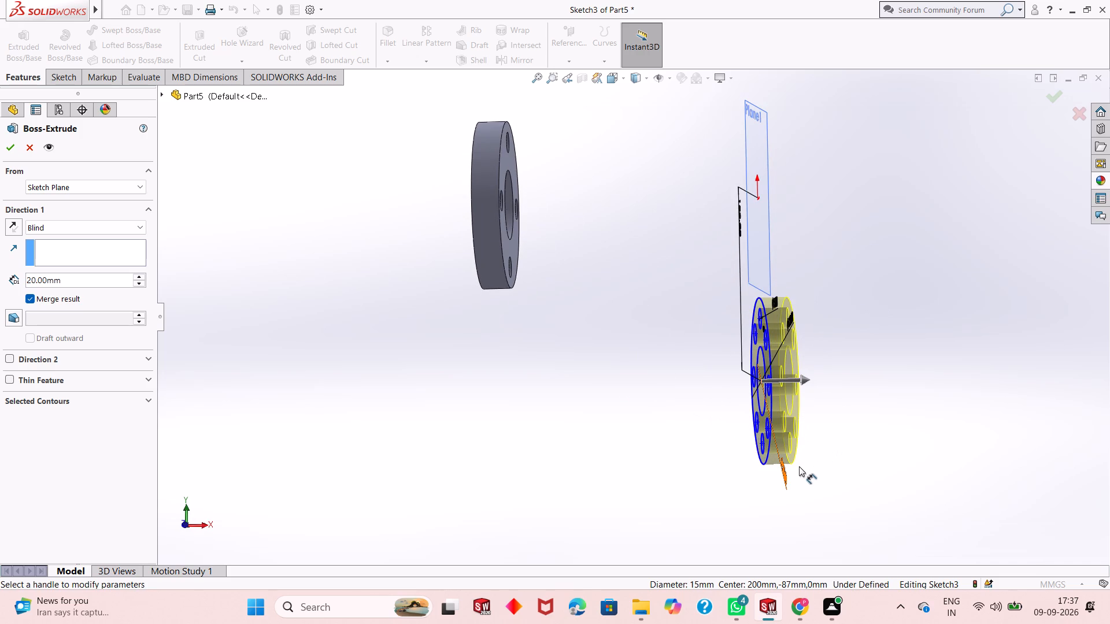
pyautogui.moveTo(794, 469); pyautogui.dragTo(811, 457, button='middle')
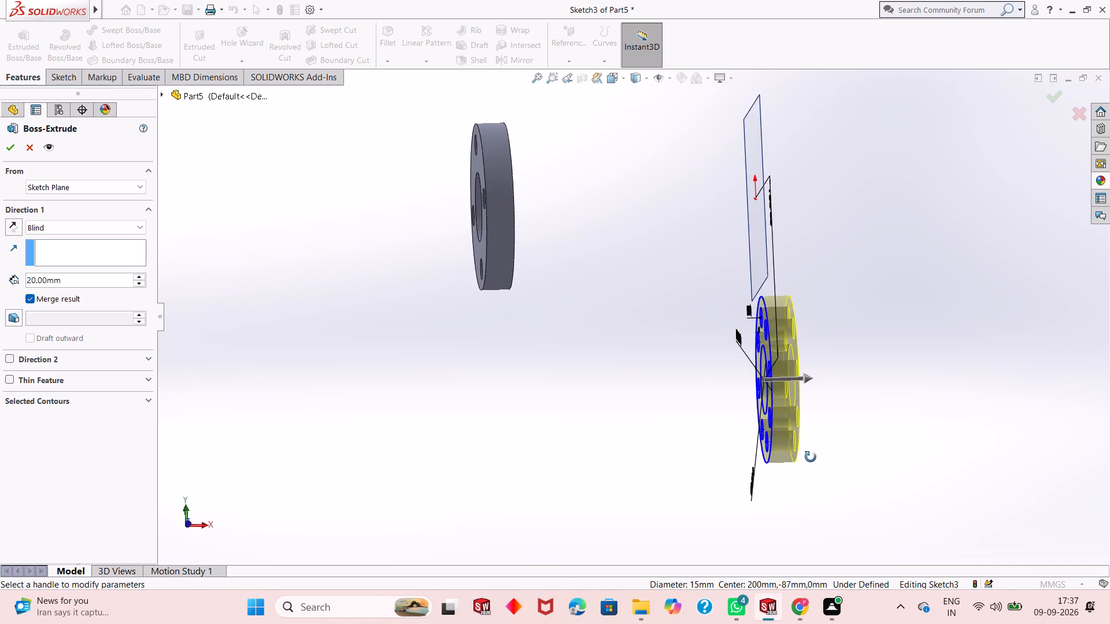
pyautogui.moveTo(811, 457); pyautogui.dragTo(810, 484, button='middle')
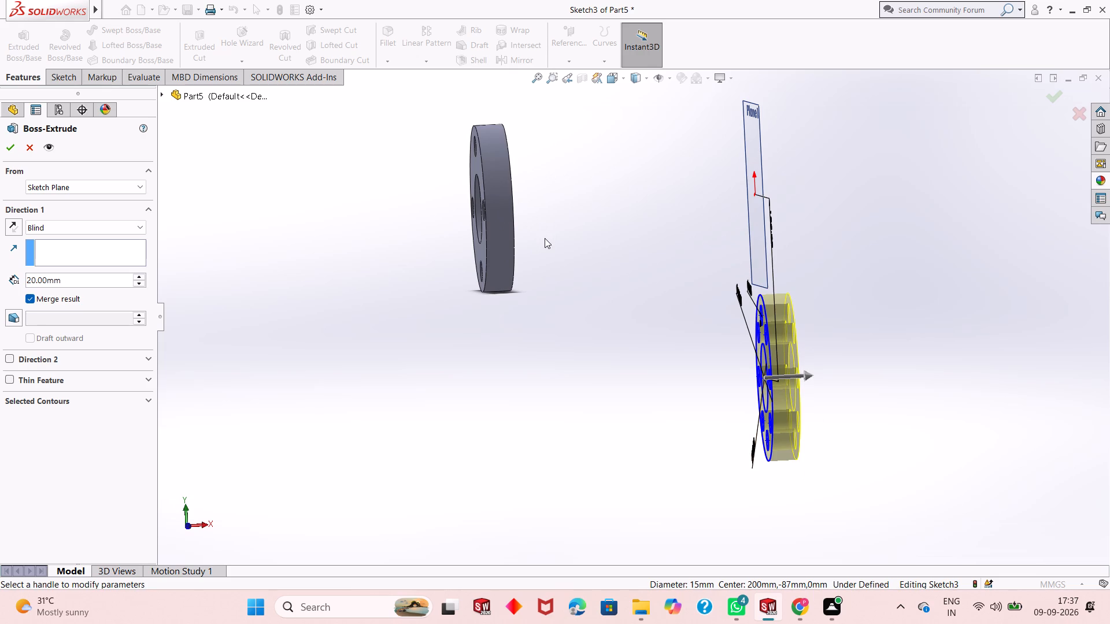
pyautogui.moveTo(576, 242); pyautogui.dragTo(563, 248, button='middle')
pyautogui.middleClick(563, 248)
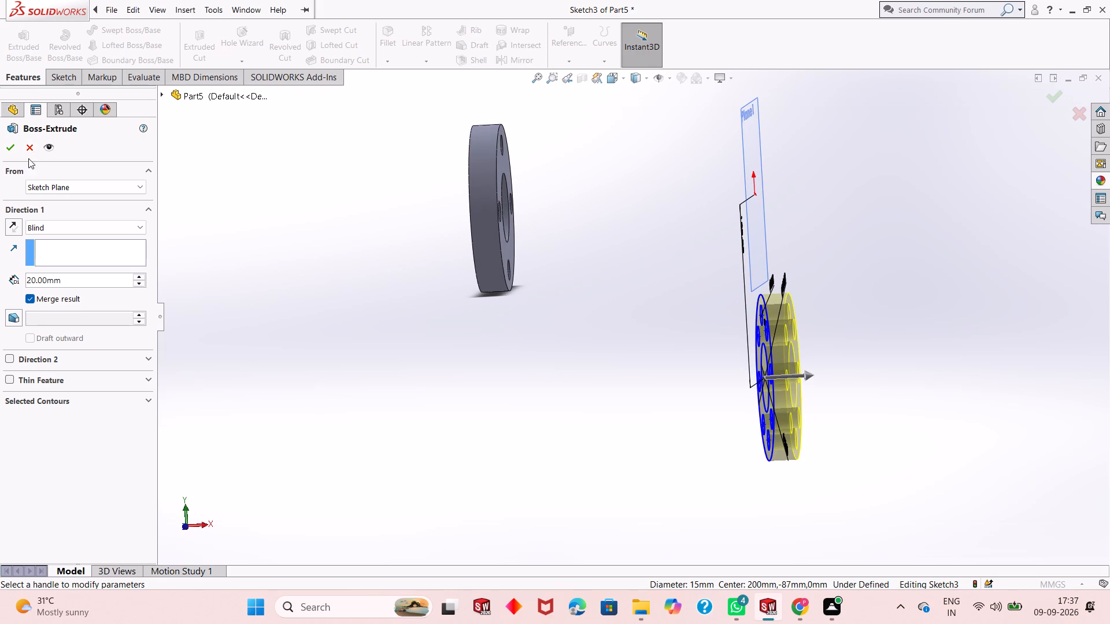
pyautogui.doubleClick(64, 278)
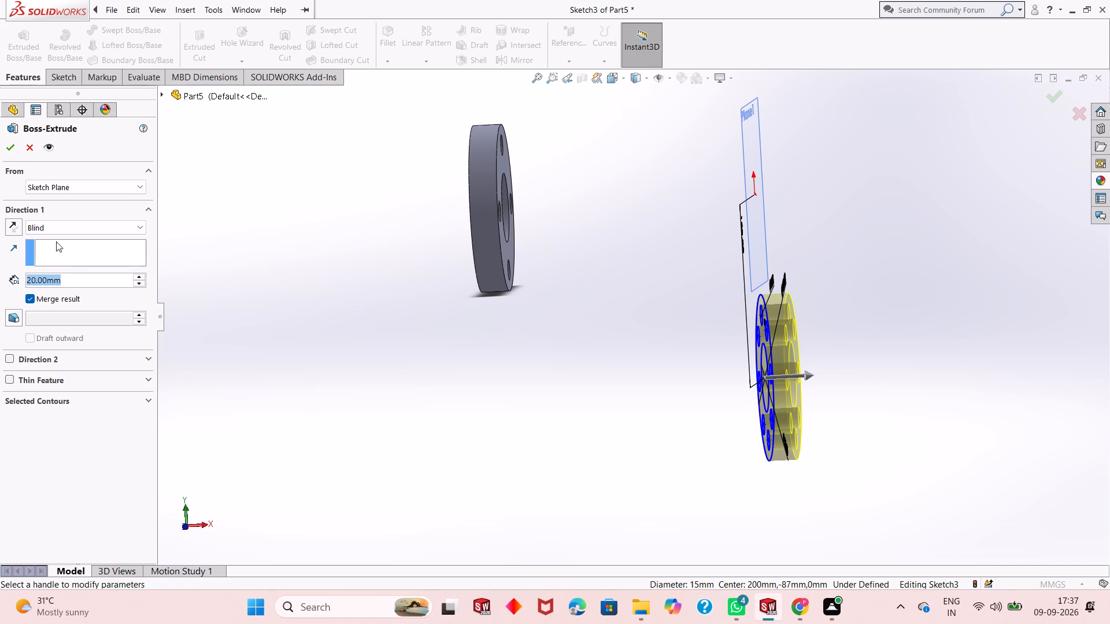
pyautogui.click(11, 152)
pyautogui.press('Escape')
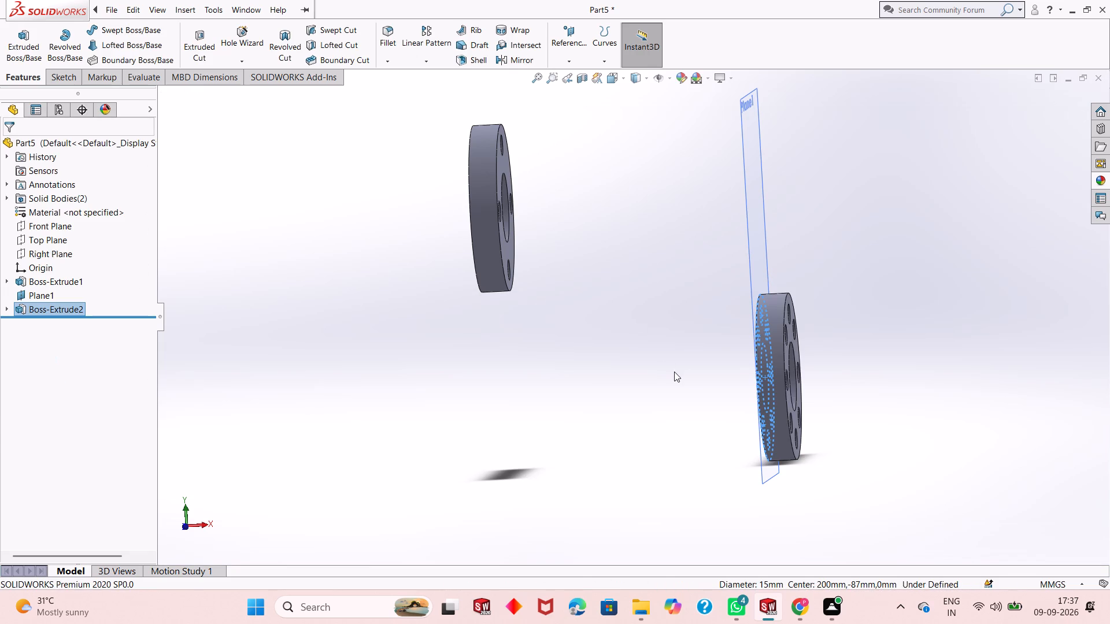
pyautogui.press('Escape')
# Hide the offset reference plane Plane1.
pyautogui.rightClick(752, 225)
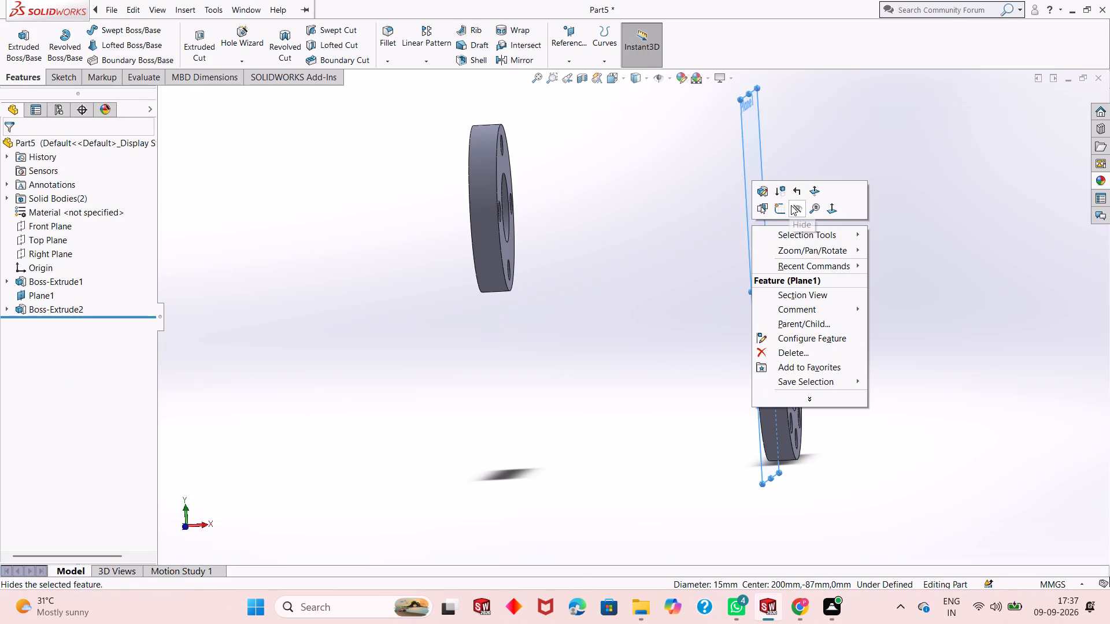
pyautogui.click(791, 205)
pyautogui.press('Escape')
# Start a new sketch on the four-hole flange's flat face that faces the eight-hole flange.
pyautogui.moveTo(720, 433); pyautogui.dragTo(752, 420, button='middle')
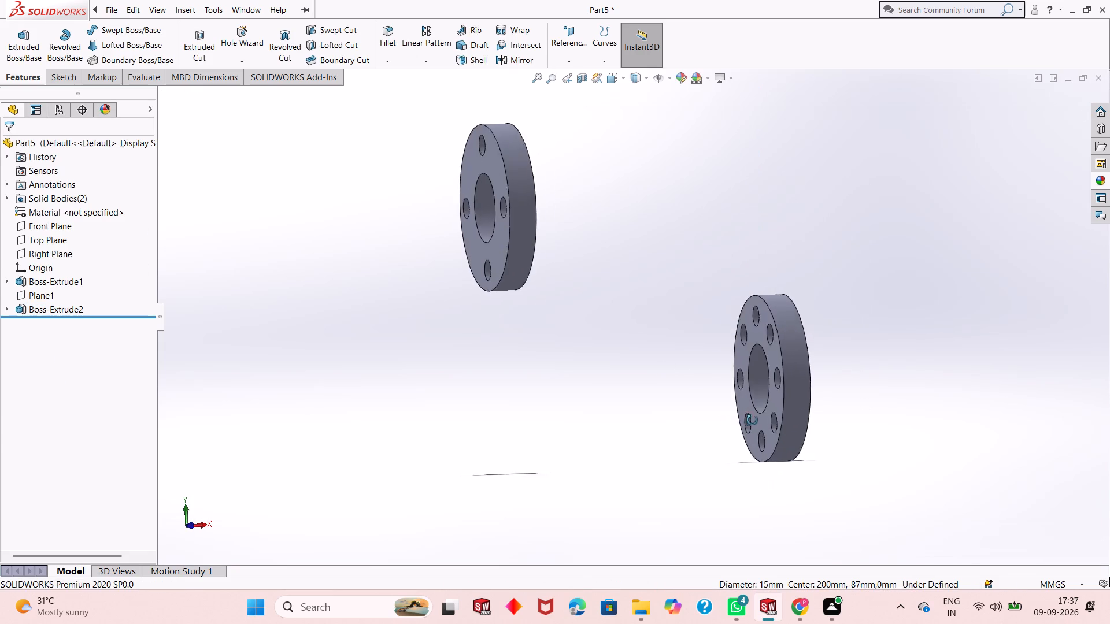
pyautogui.moveTo(752, 420); pyautogui.dragTo(713, 436, button='middle')
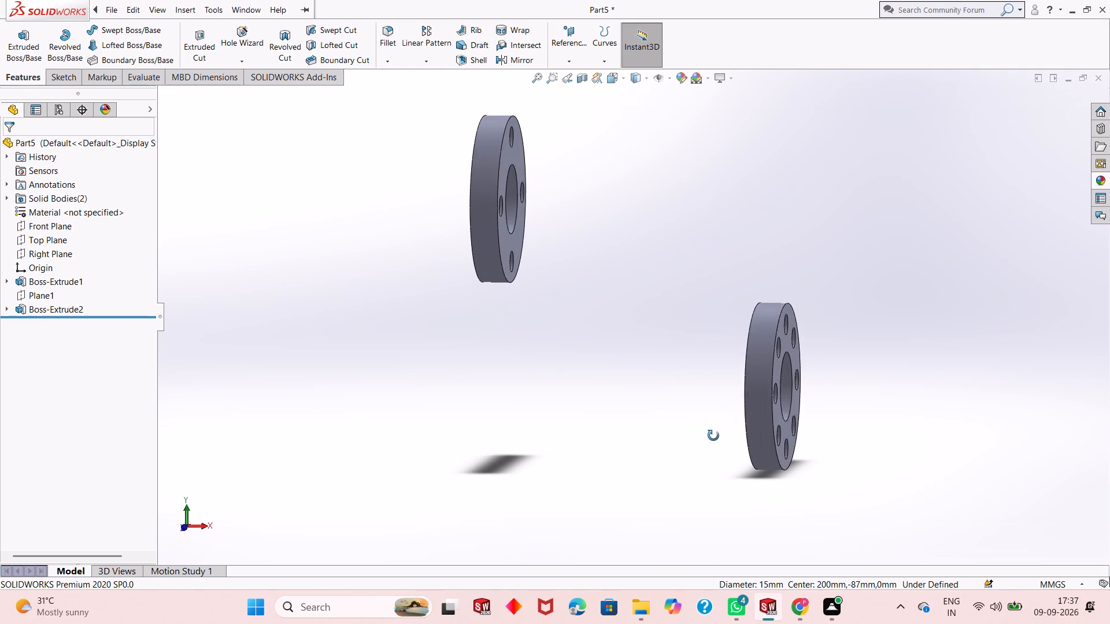
pyautogui.moveTo(713, 436); pyautogui.dragTo(711, 437, button='middle')
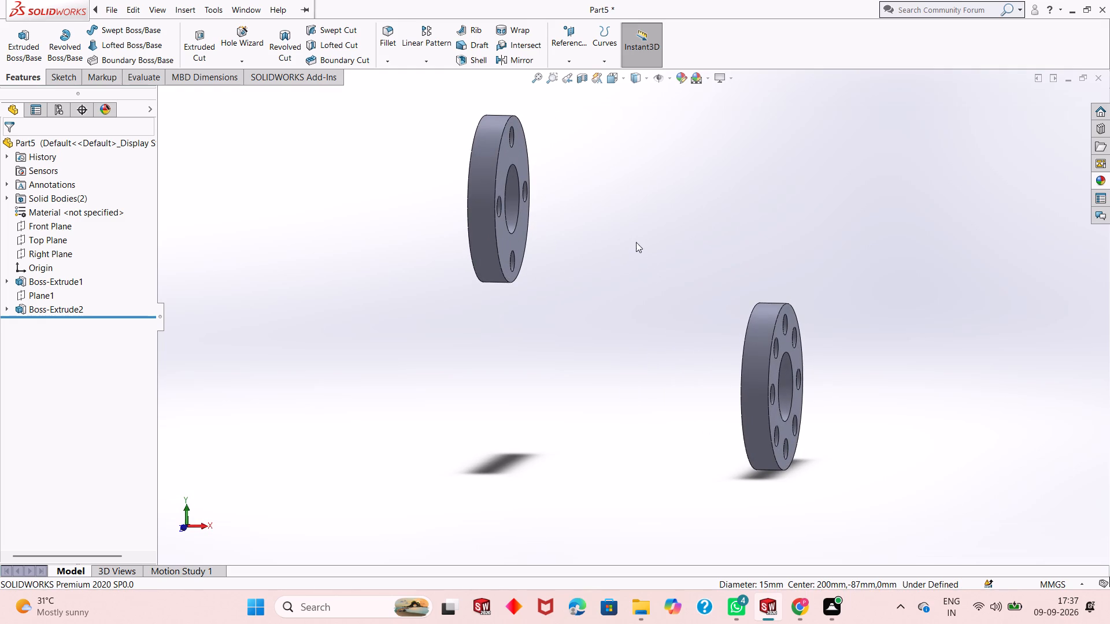
pyautogui.moveTo(636, 242); pyautogui.dragTo(603, 271, button='middle')
pyautogui.middleClick(602, 272)
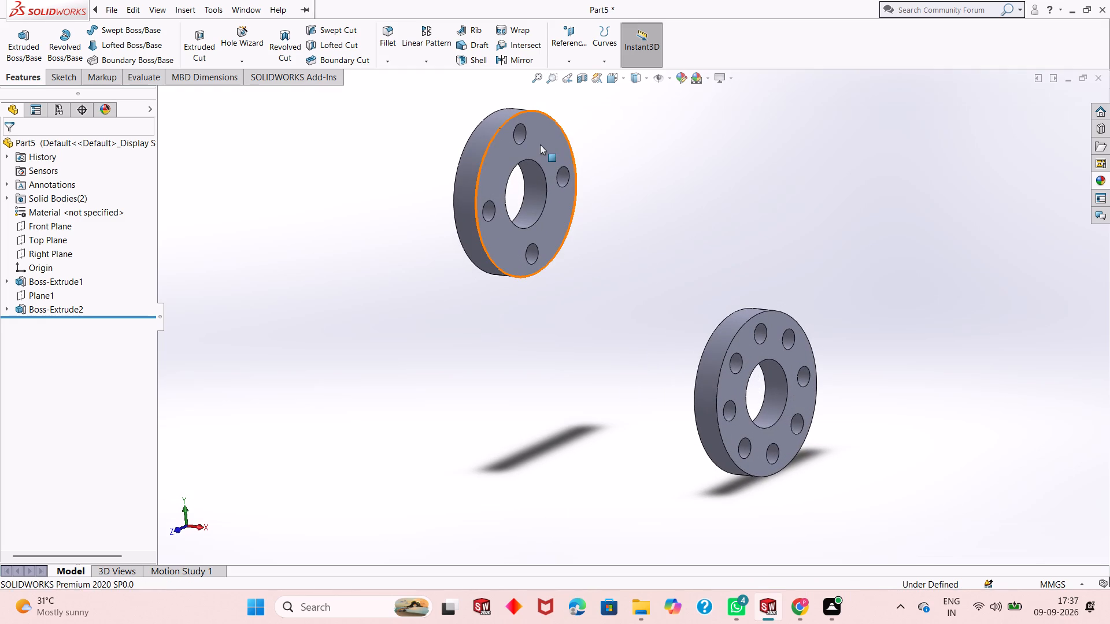
pyautogui.click(540, 145)
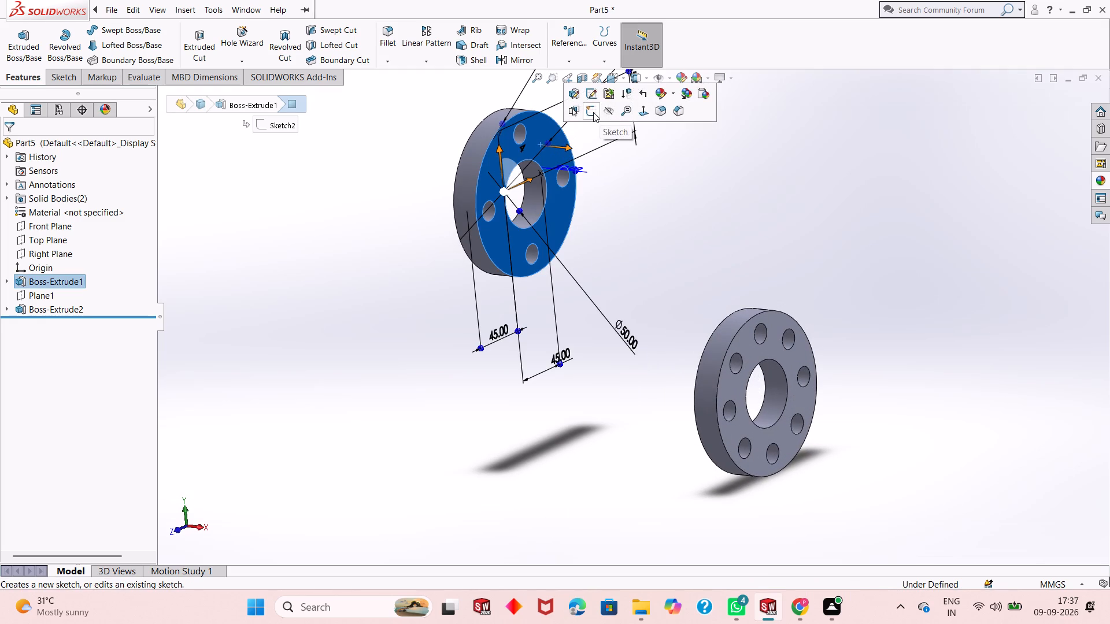
pyautogui.click(593, 112)
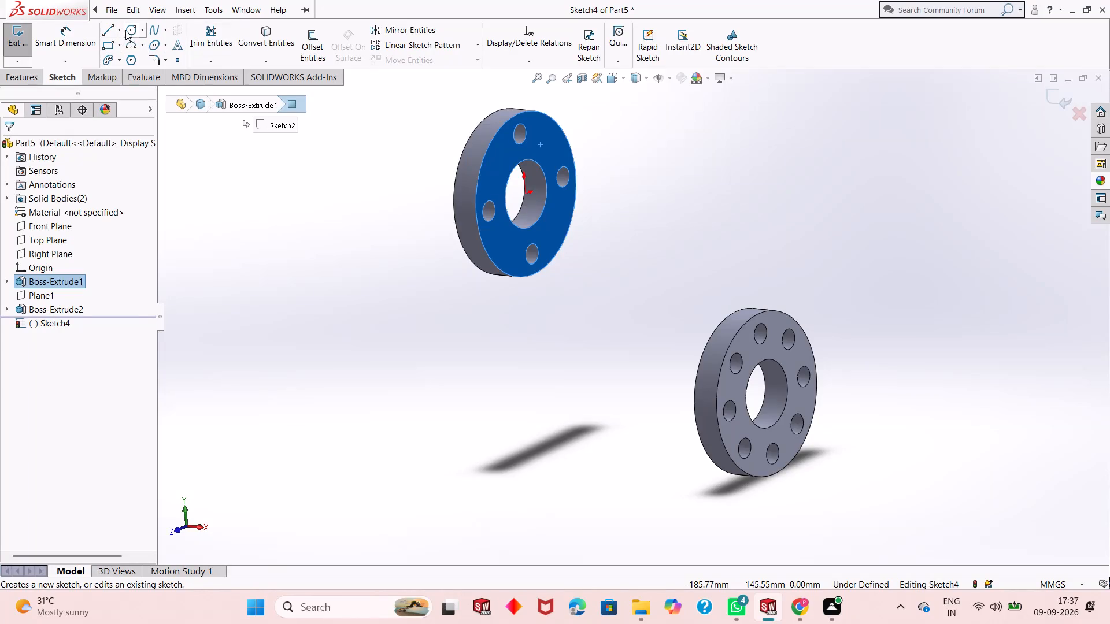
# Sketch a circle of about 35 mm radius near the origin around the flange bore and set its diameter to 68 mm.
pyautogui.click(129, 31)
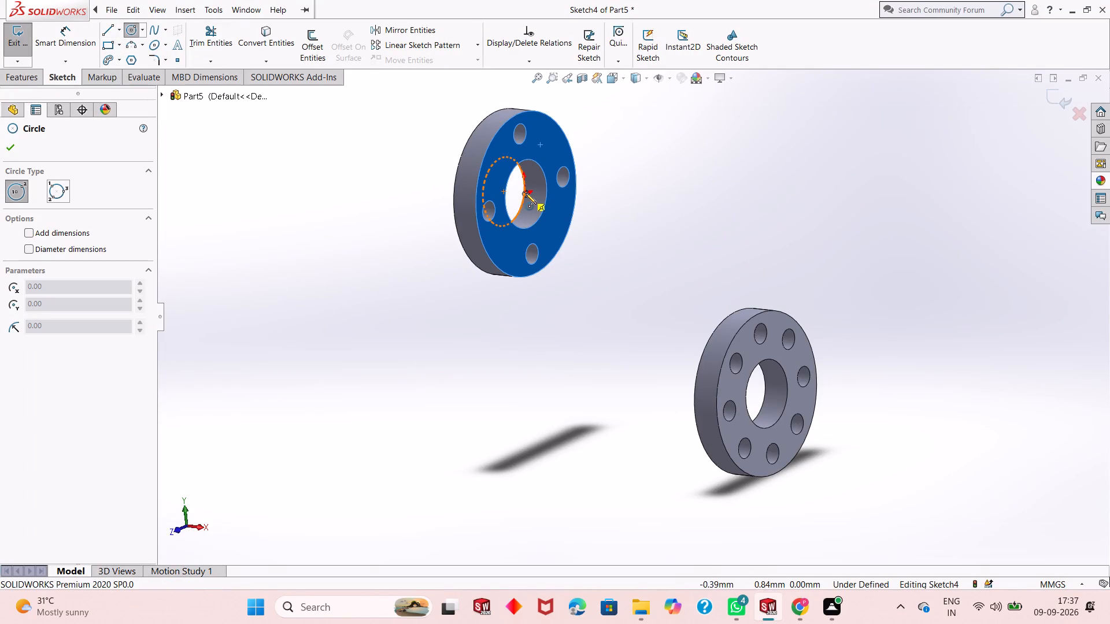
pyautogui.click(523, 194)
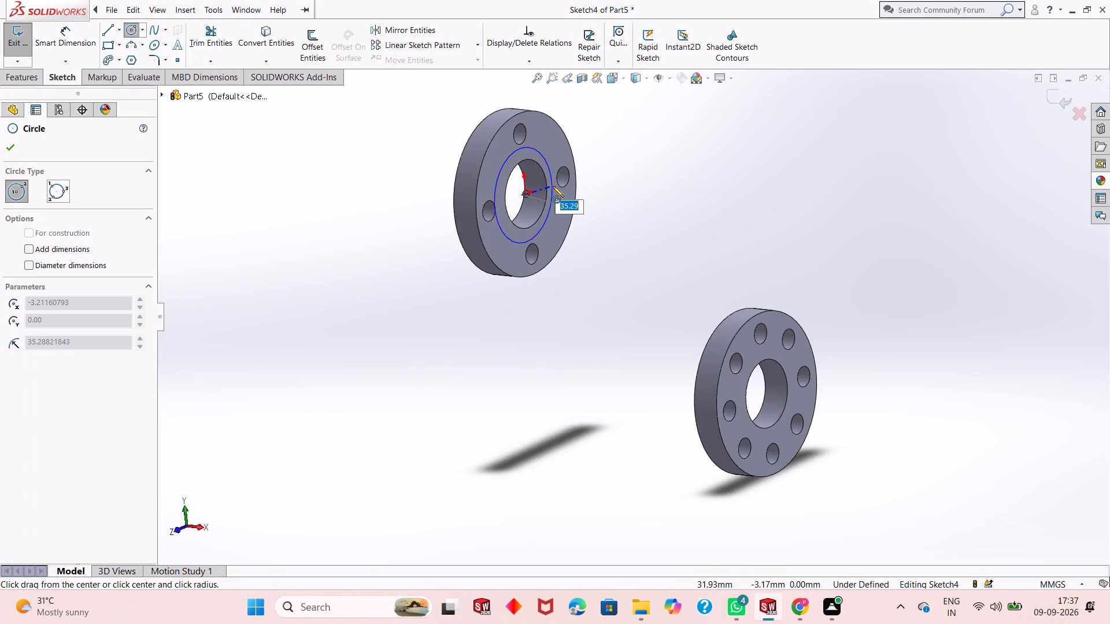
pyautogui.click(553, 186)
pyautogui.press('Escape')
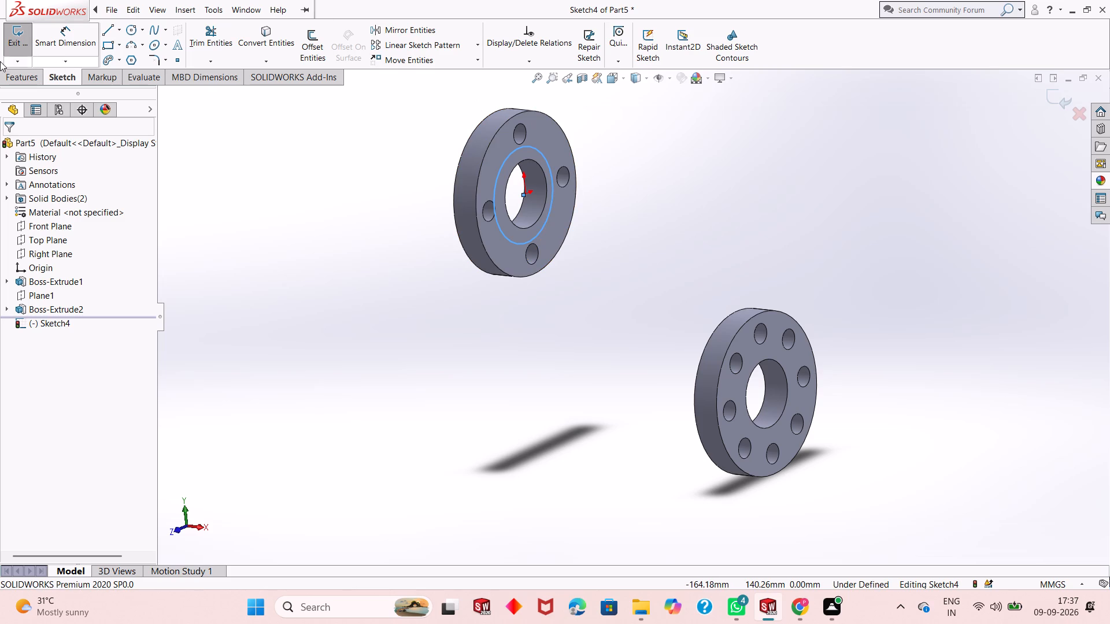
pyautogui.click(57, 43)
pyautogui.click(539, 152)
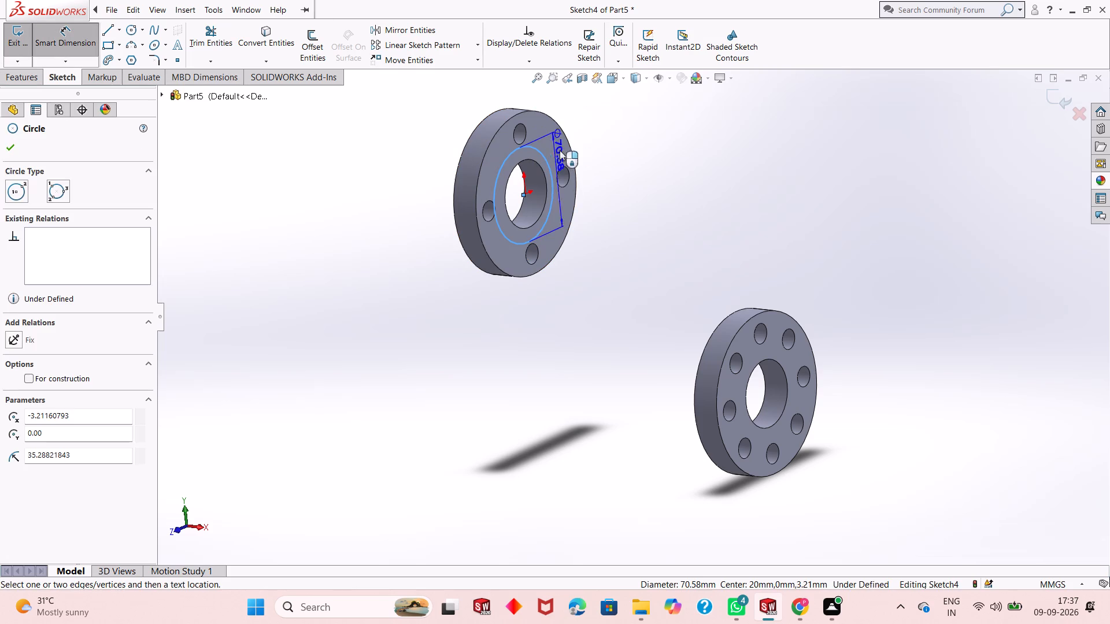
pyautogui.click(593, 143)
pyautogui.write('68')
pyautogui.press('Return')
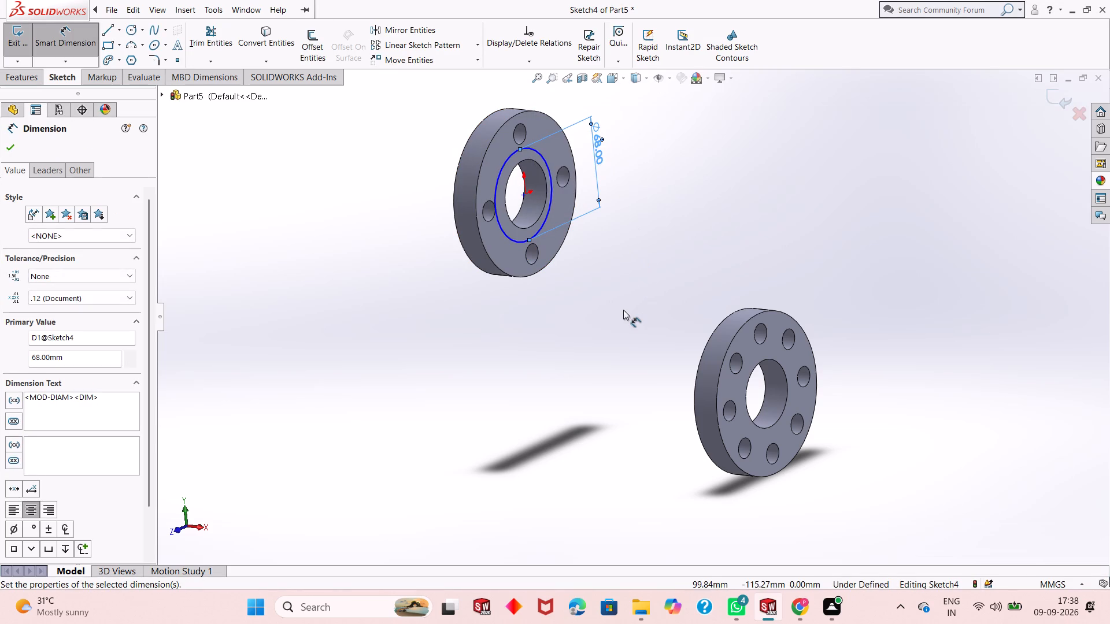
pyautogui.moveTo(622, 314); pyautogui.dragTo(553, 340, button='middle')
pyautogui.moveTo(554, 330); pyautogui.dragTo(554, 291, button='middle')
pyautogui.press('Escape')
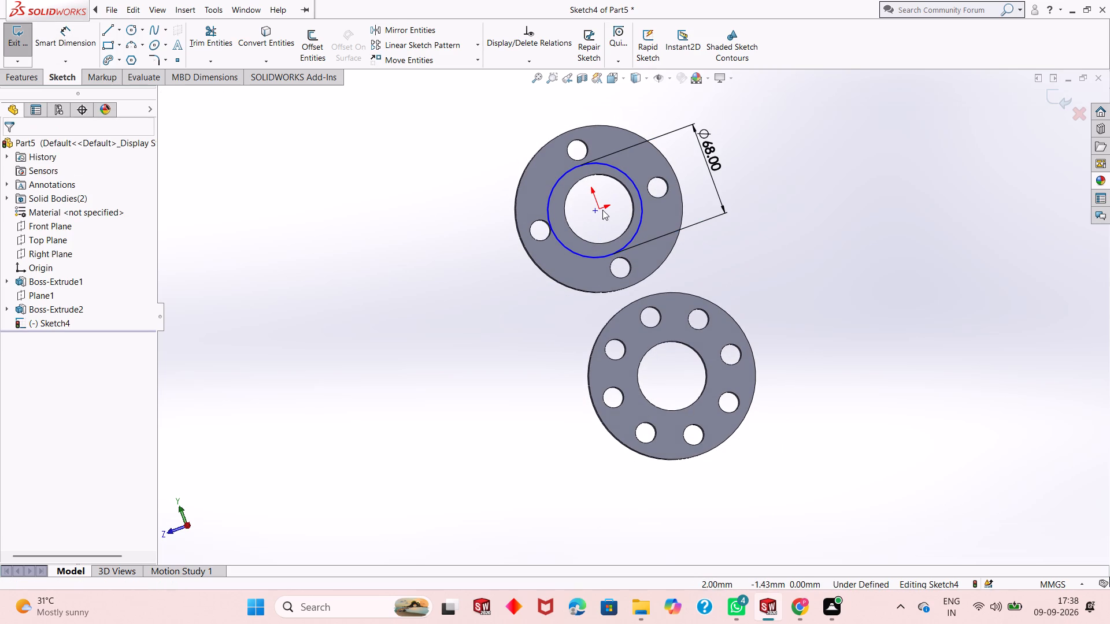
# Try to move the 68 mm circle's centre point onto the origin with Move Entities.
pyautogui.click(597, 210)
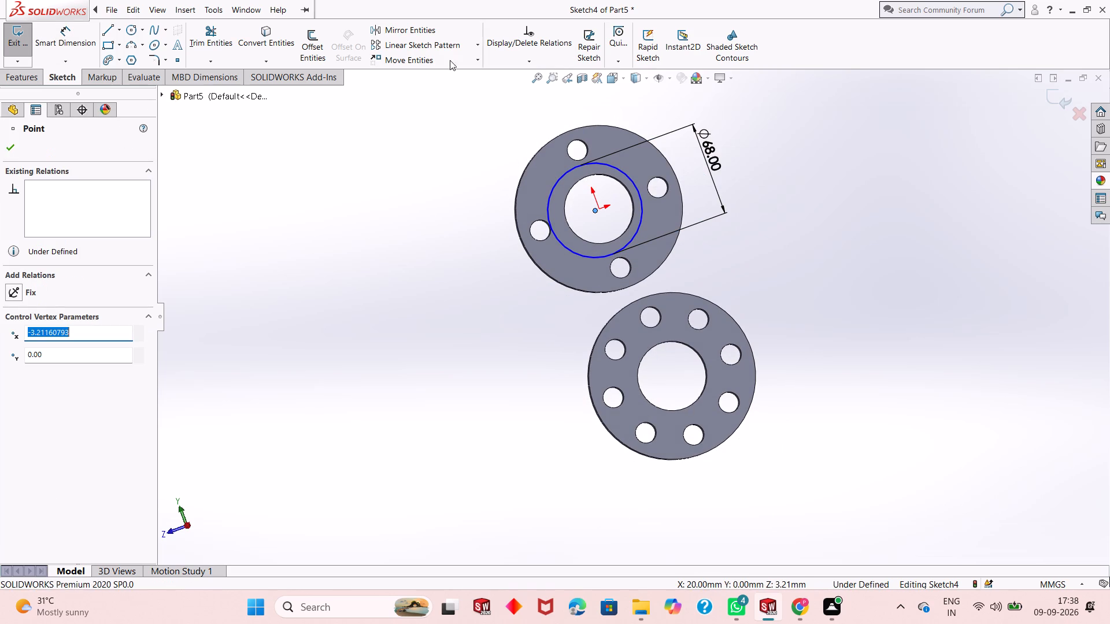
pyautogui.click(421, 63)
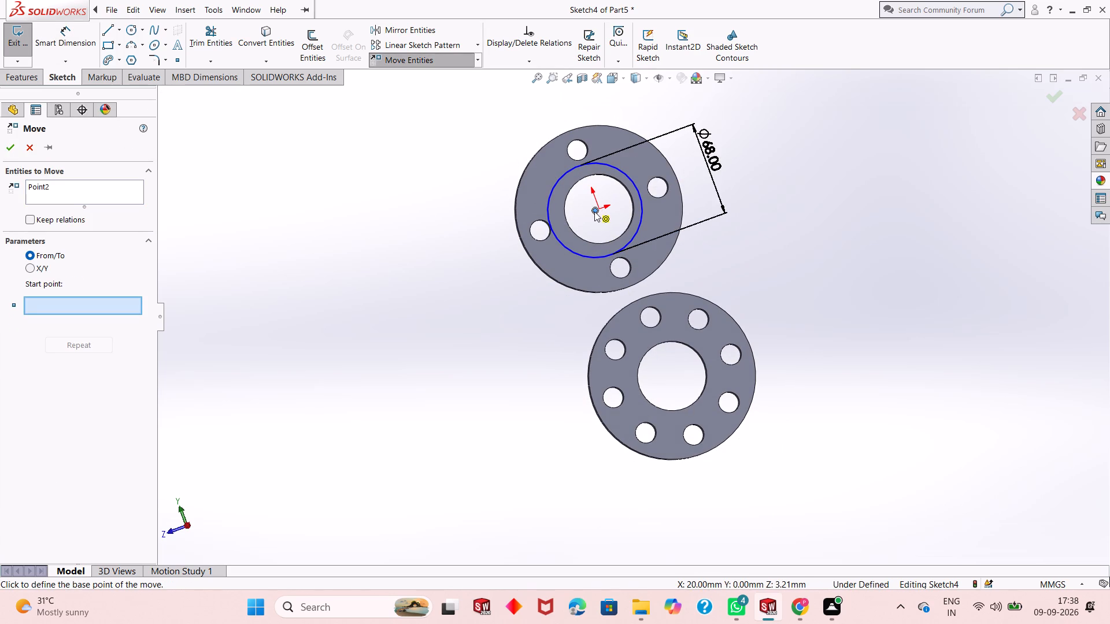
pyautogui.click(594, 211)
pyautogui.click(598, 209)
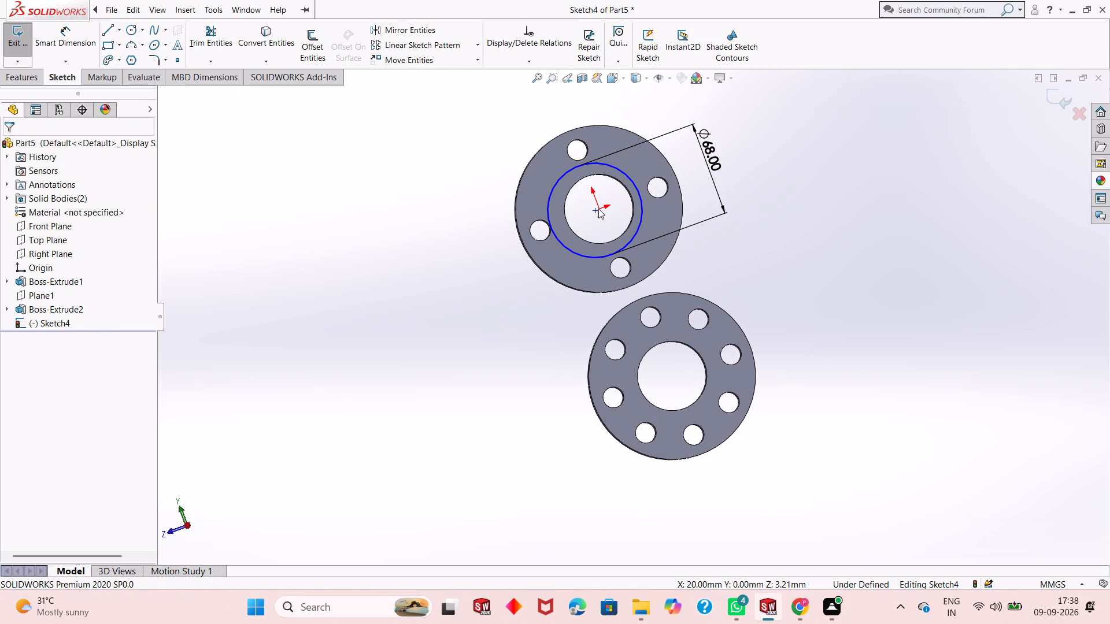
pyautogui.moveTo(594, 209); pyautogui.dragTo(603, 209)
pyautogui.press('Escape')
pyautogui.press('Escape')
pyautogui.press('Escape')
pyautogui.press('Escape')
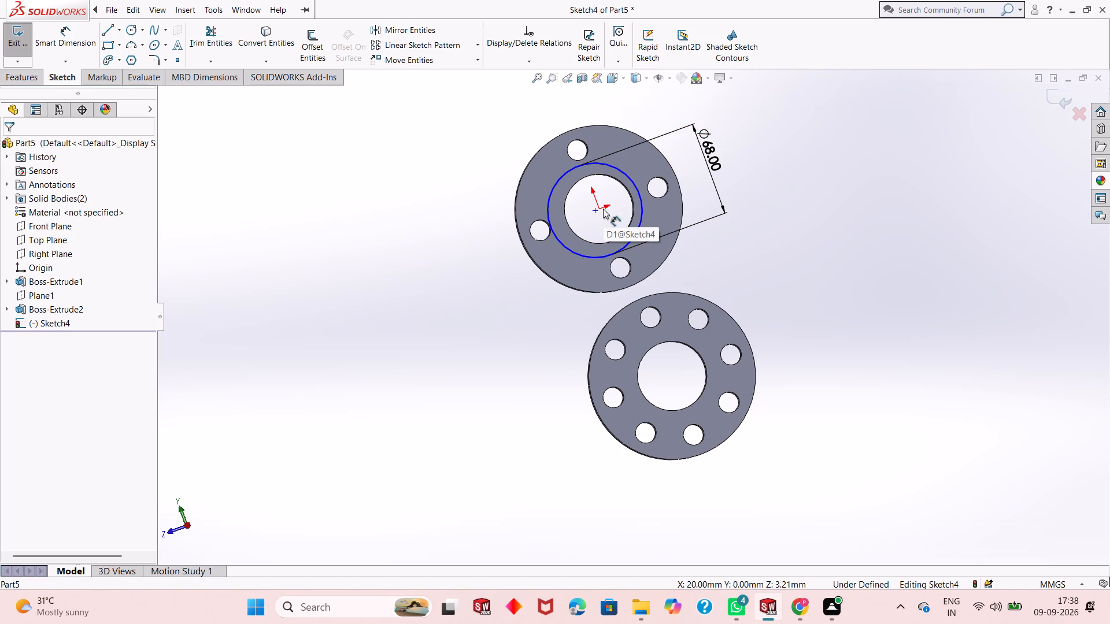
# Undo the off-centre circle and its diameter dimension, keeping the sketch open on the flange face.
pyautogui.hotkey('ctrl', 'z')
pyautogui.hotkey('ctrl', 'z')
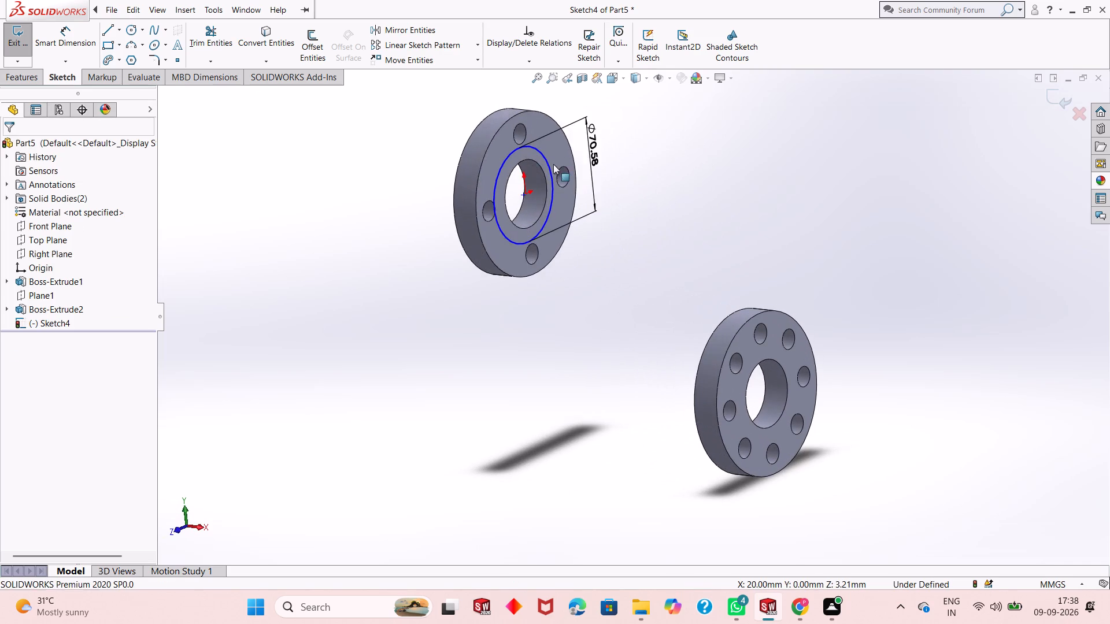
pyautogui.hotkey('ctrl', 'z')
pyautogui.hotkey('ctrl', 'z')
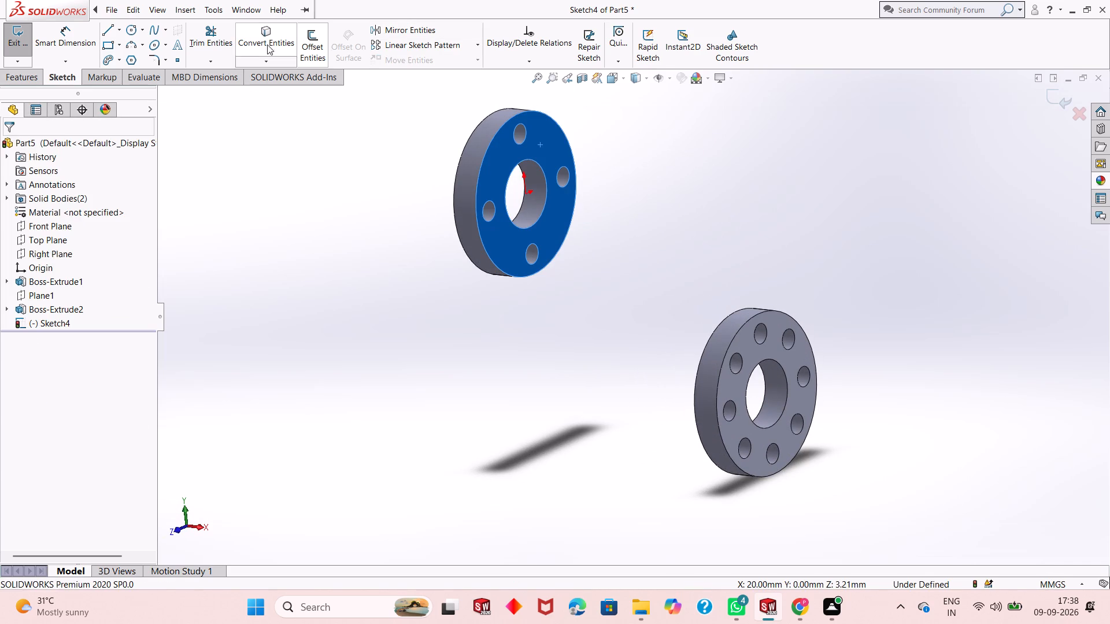
# Sketch a circle centred on the origin around the four-hole flange's bore and dimension its diameter to 68 mm.
pyautogui.click(134, 33)
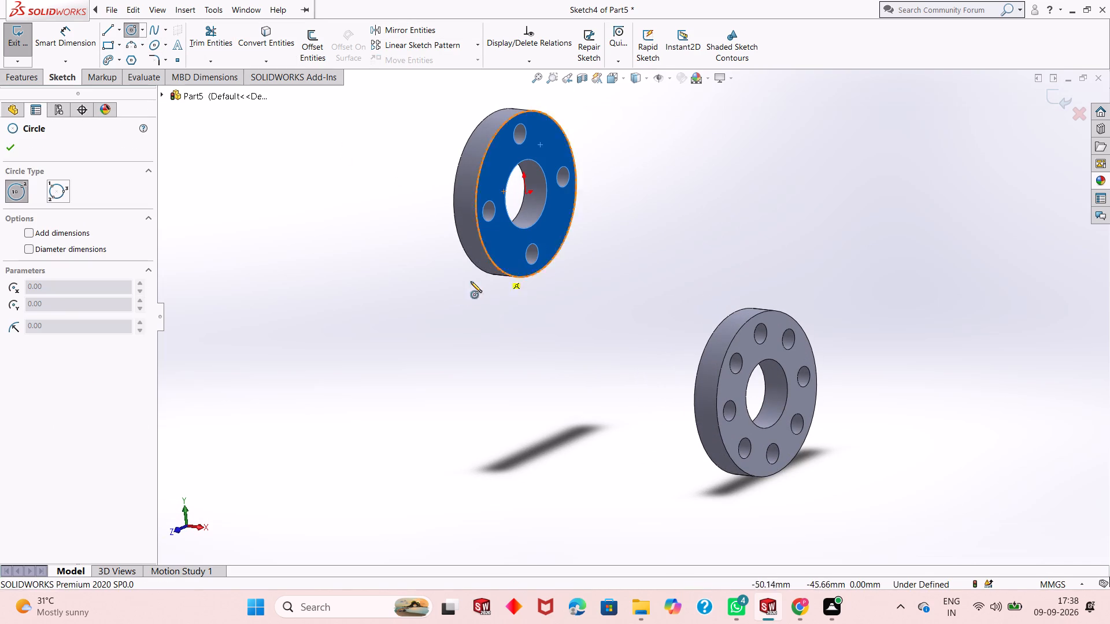
pyautogui.scroll(1, 446, 295)
pyautogui.moveTo(445, 296); pyautogui.dragTo(362, 298, button='middle')
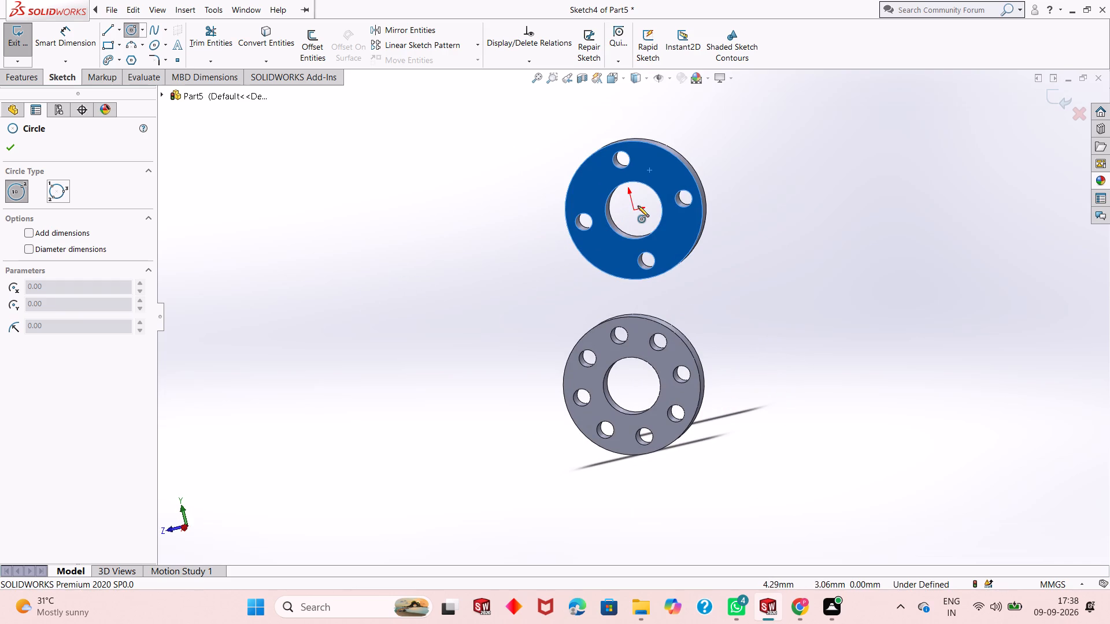
pyautogui.click(631, 209)
pyautogui.click(644, 242)
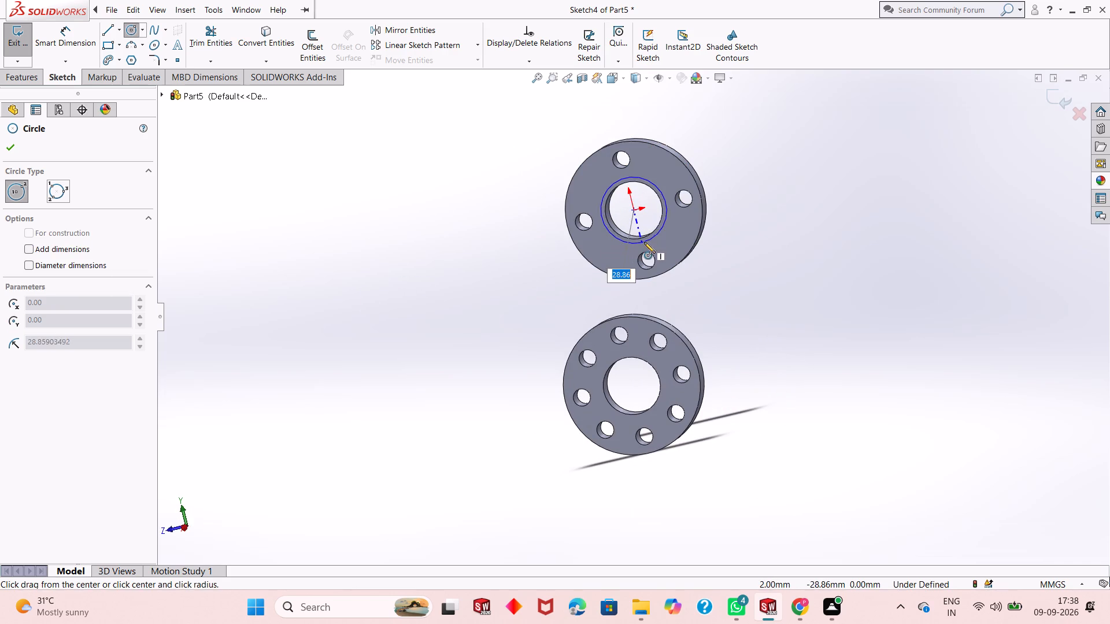
pyautogui.click(68, 47)
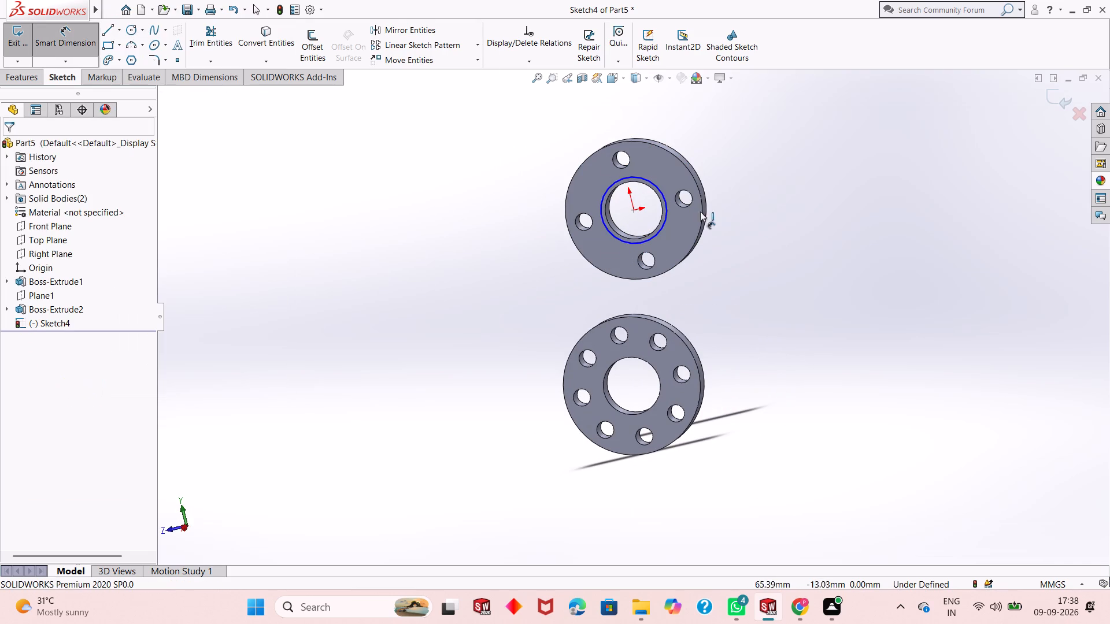
pyautogui.click(657, 232)
pyautogui.click(770, 224)
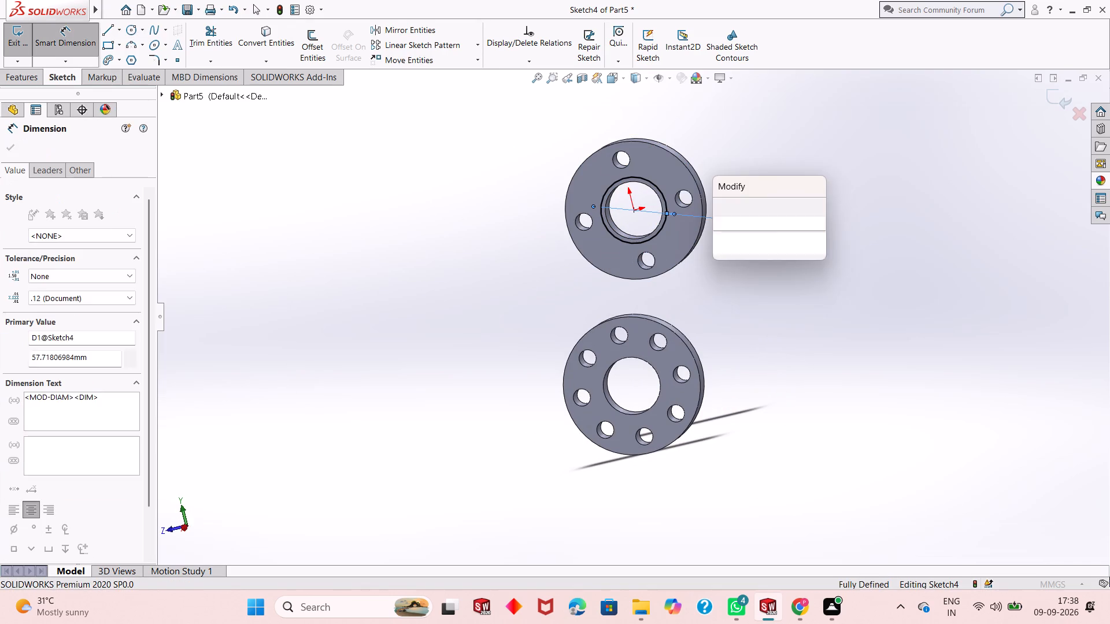
pyautogui.write('68')
pyautogui.press('Return')
pyautogui.press('Escape')
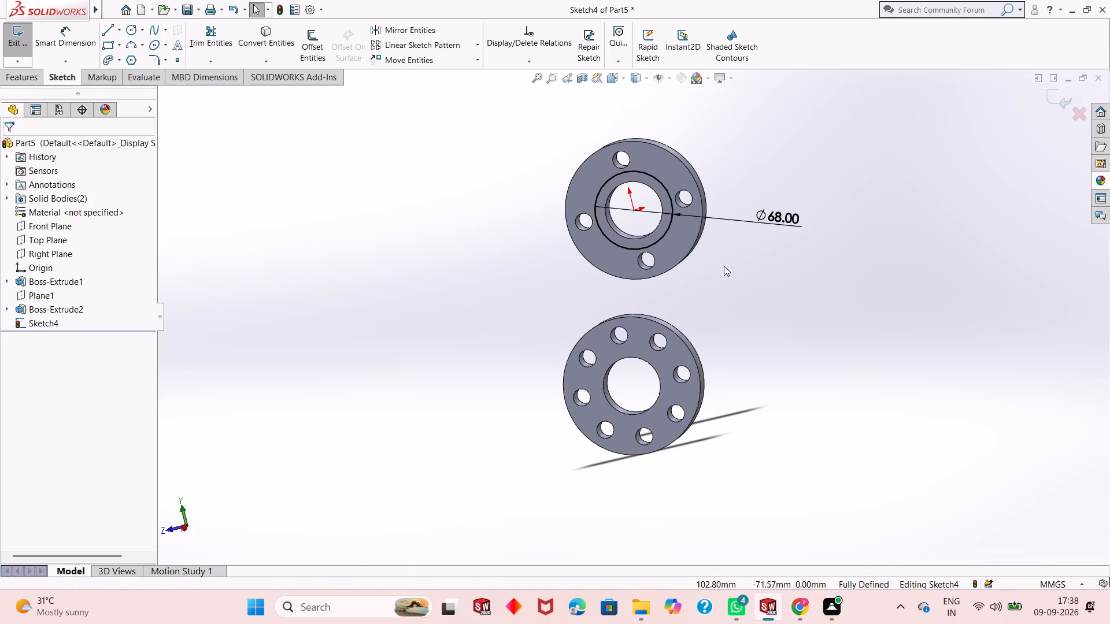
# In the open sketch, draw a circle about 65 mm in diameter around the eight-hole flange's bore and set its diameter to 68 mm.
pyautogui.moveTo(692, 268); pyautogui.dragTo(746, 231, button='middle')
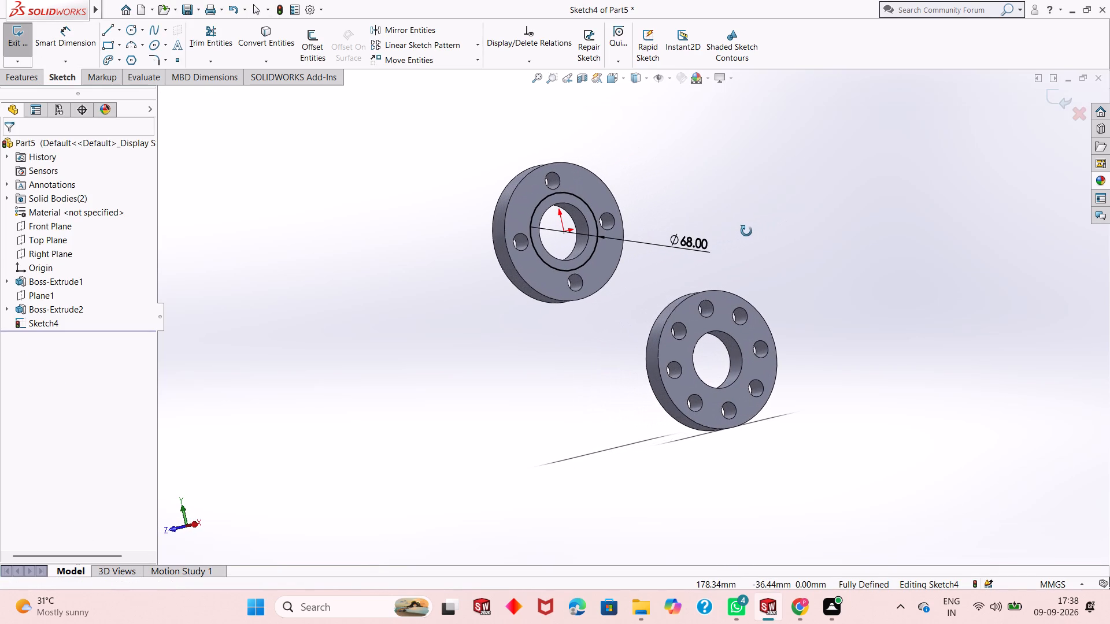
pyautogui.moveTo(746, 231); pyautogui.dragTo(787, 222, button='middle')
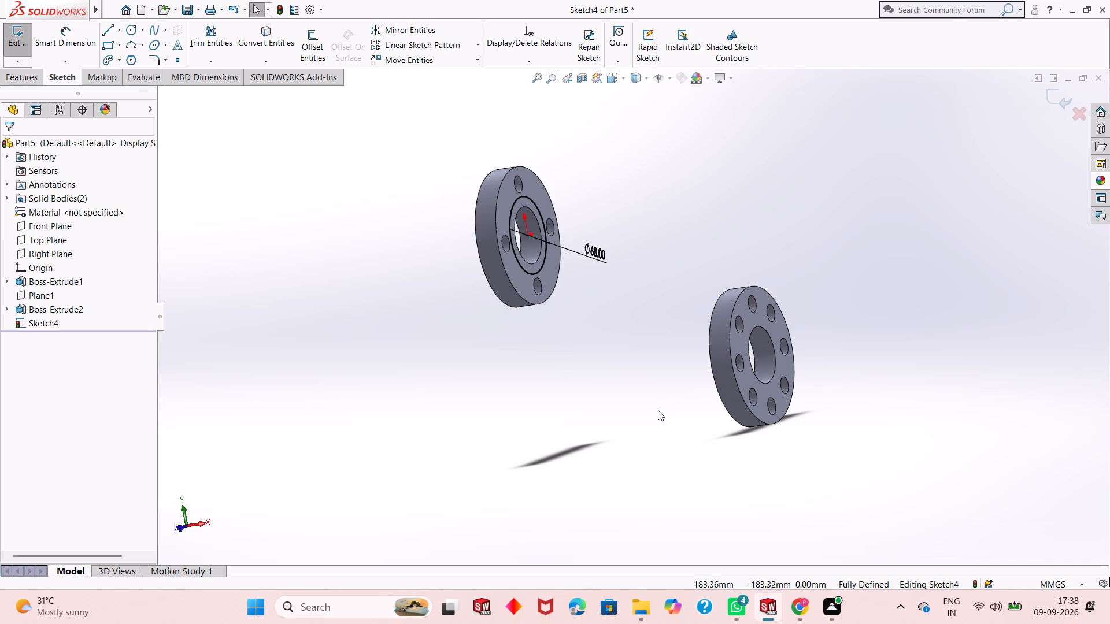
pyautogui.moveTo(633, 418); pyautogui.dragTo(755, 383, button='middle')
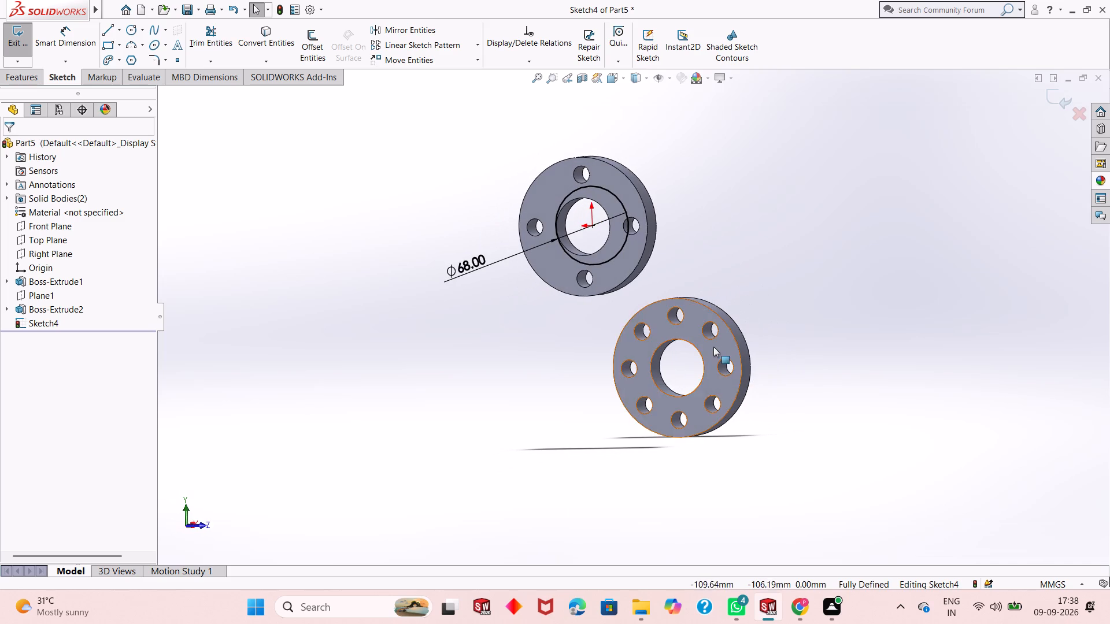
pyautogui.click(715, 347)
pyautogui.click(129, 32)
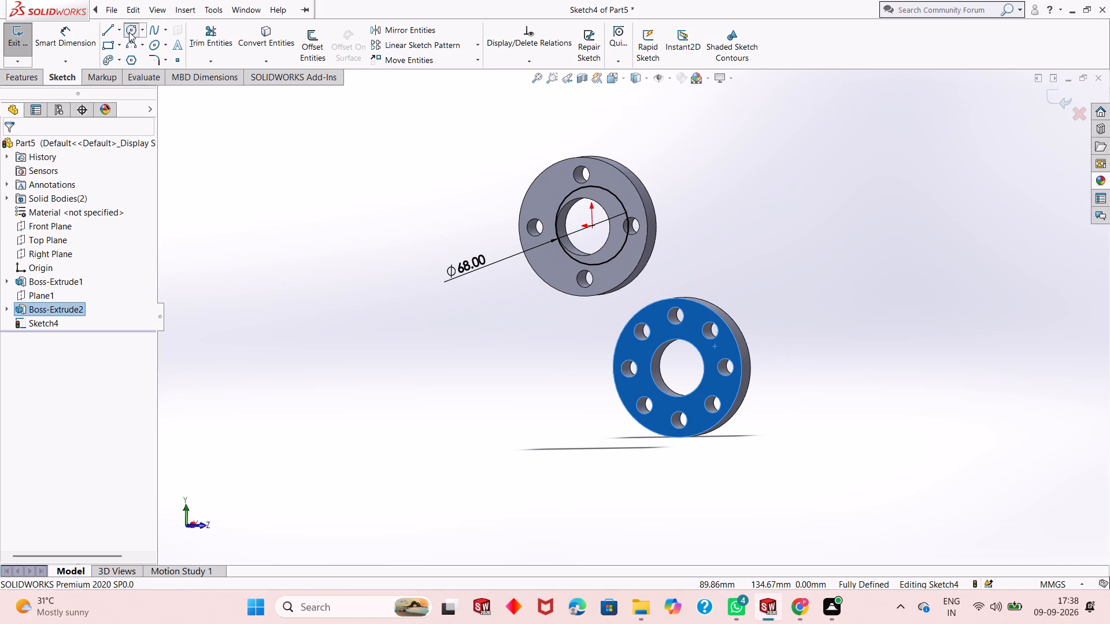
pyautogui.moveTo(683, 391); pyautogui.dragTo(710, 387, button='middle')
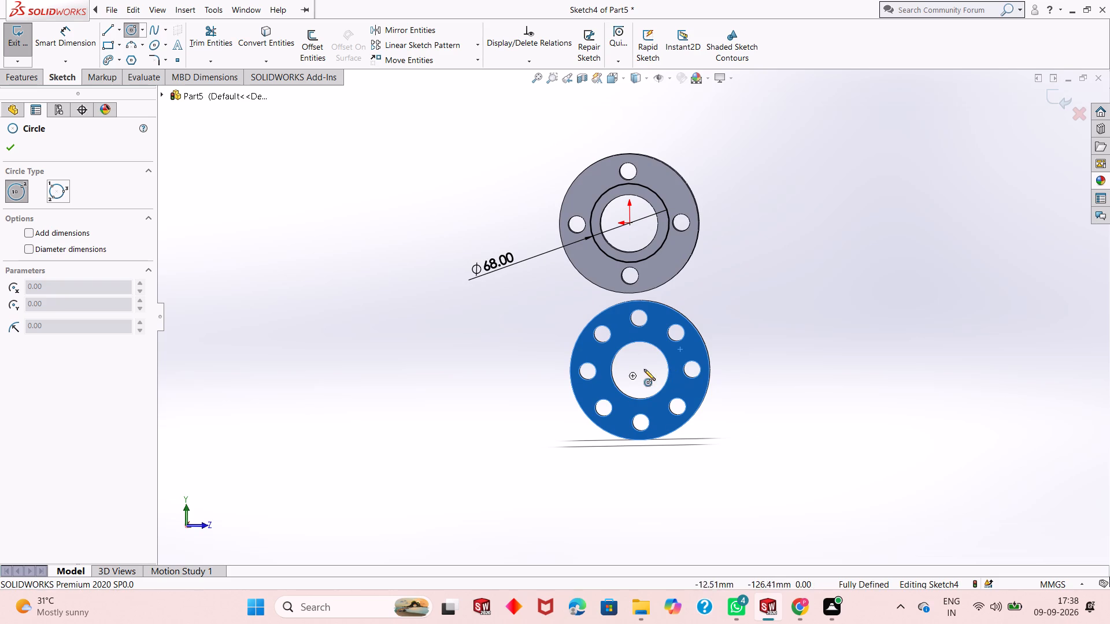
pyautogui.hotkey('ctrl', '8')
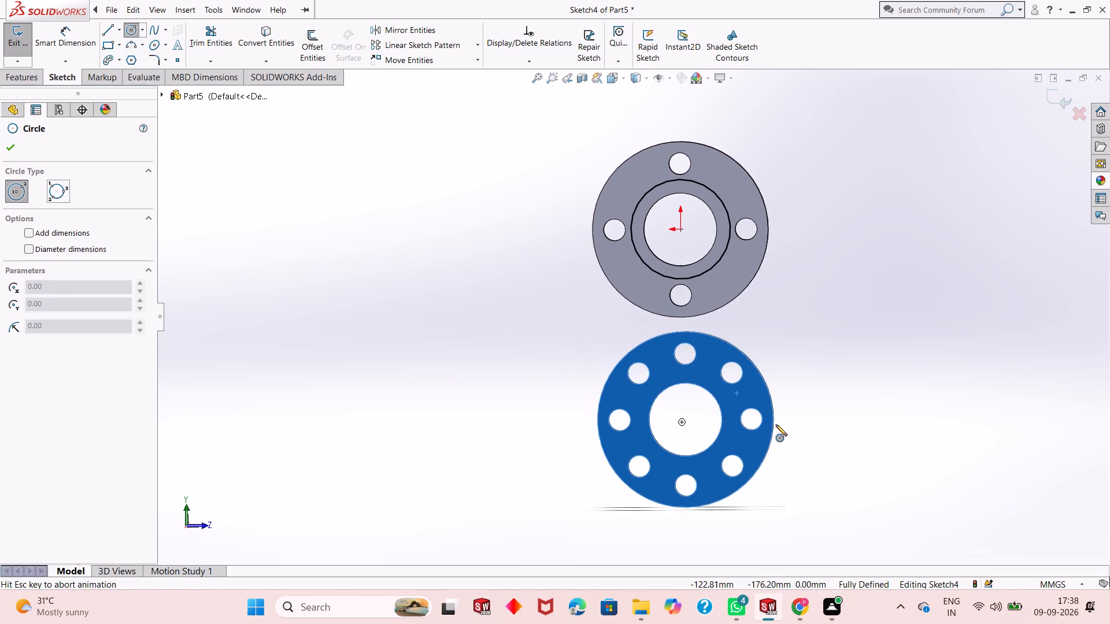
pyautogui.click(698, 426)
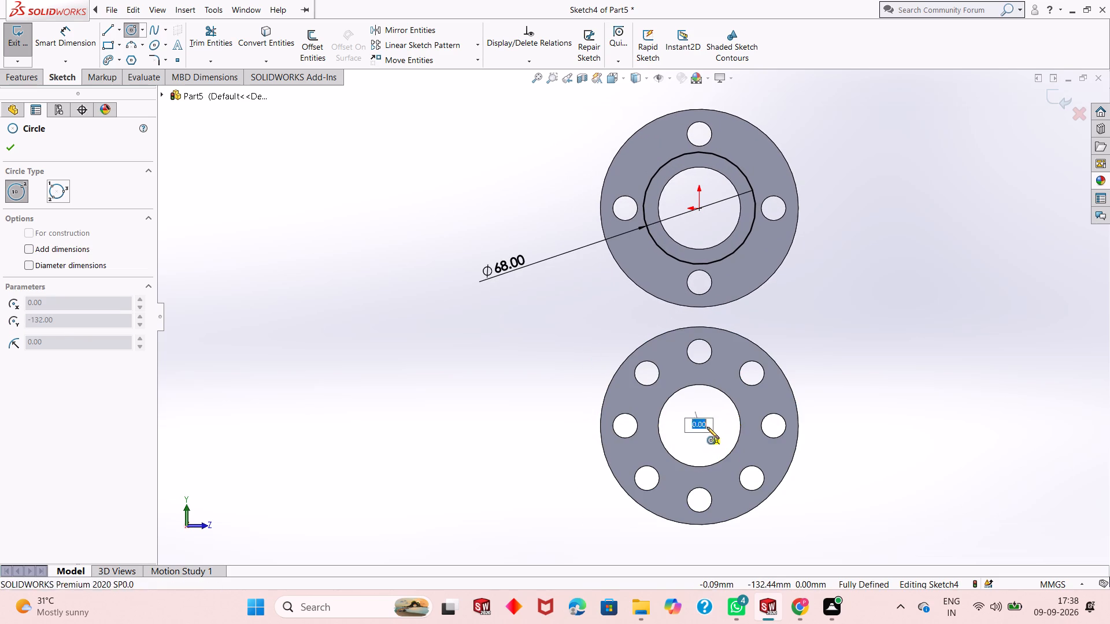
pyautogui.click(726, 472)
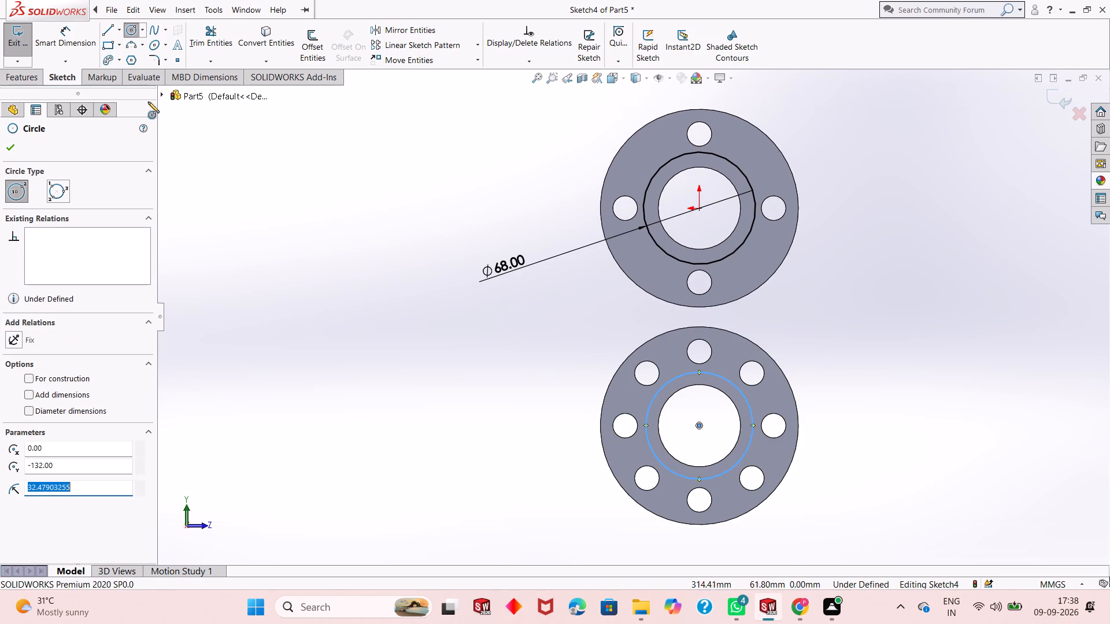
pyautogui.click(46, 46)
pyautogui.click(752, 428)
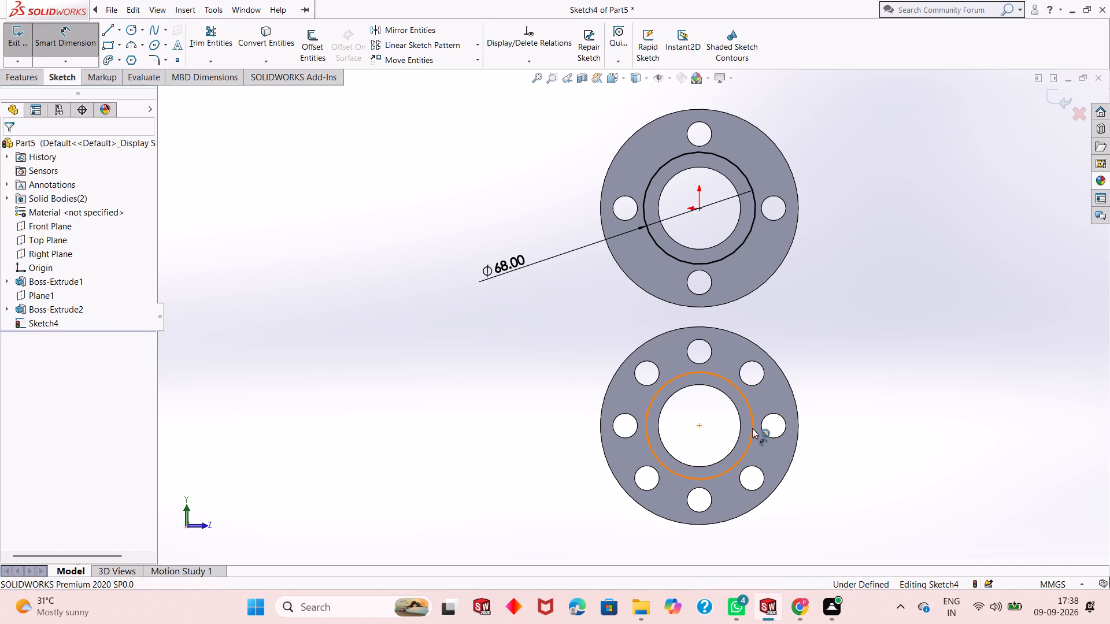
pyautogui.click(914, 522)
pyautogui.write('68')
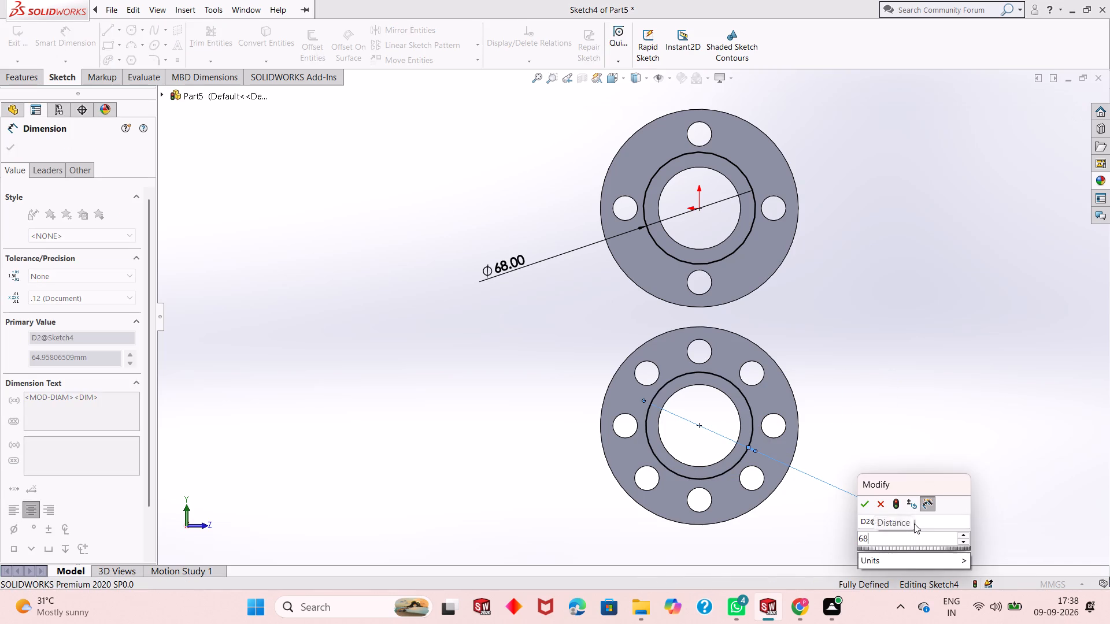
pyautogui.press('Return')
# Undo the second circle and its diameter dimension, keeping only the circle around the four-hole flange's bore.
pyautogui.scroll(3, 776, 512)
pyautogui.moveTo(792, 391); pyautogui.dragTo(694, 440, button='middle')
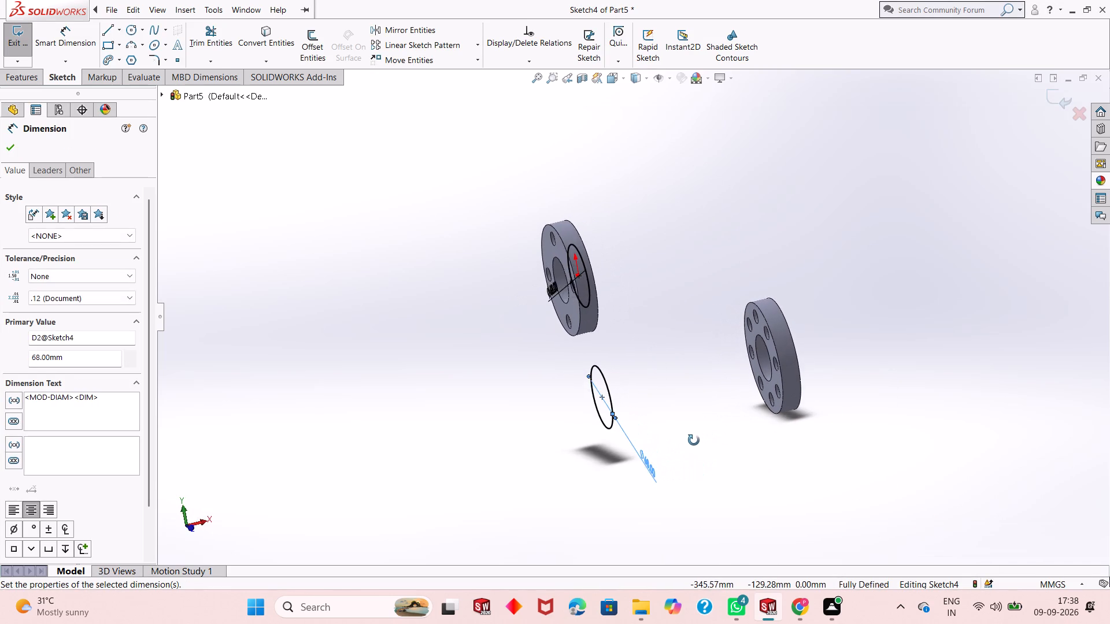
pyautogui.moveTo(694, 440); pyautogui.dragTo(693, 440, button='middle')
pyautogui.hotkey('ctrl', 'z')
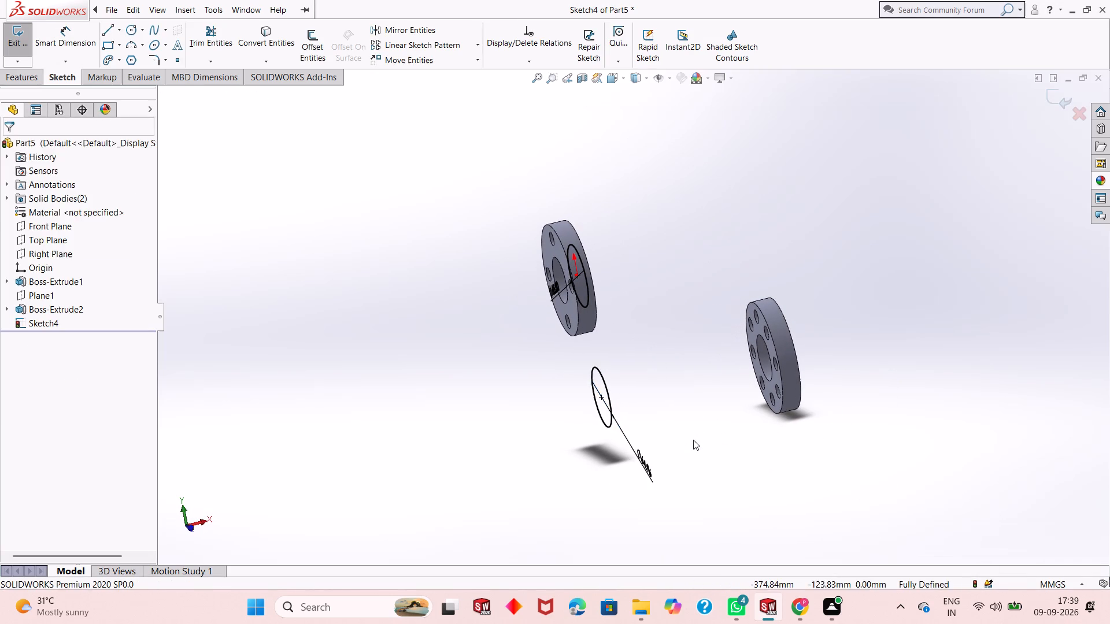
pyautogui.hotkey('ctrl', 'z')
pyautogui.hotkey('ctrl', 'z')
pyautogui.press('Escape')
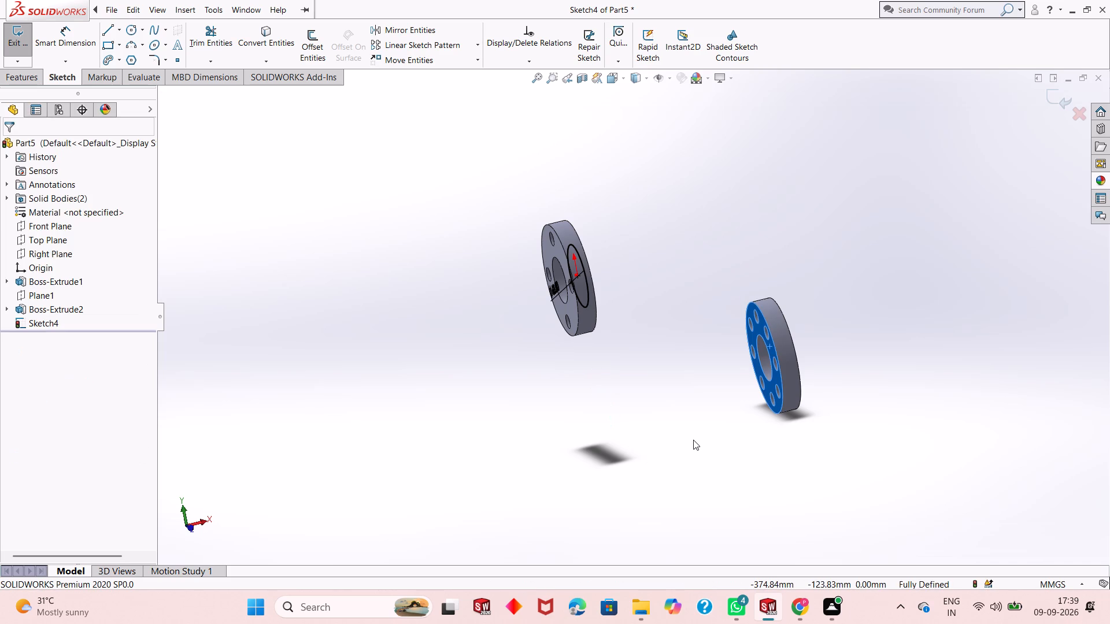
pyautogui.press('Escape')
# Finish the current sketch and start a new one on the eight-hole flange's face that faces the four-hole flange.
pyautogui.click(1060, 109)
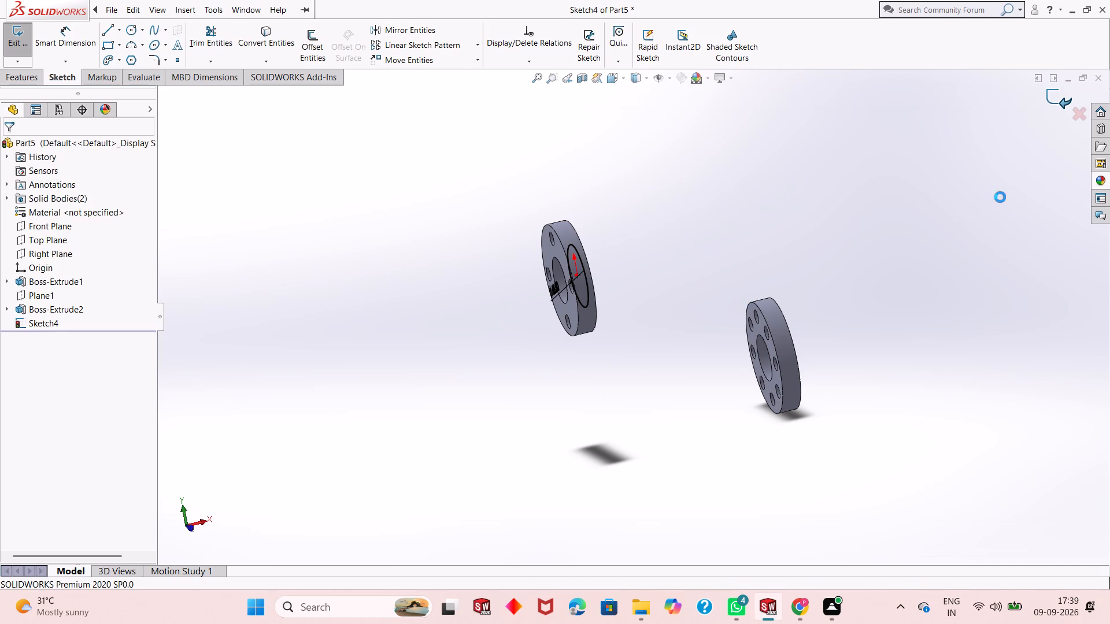
pyautogui.moveTo(783, 358); pyautogui.dragTo(818, 347, button='middle')
pyautogui.click(768, 348)
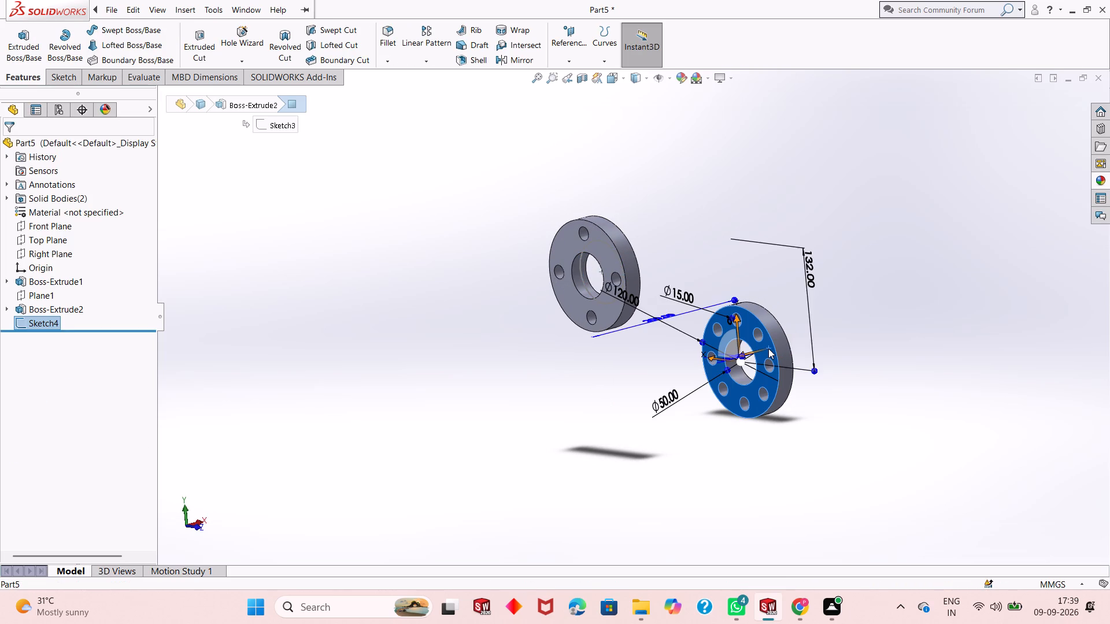
pyautogui.click(817, 317)
pyautogui.moveTo(721, 373); pyautogui.dragTo(753, 366, button='middle')
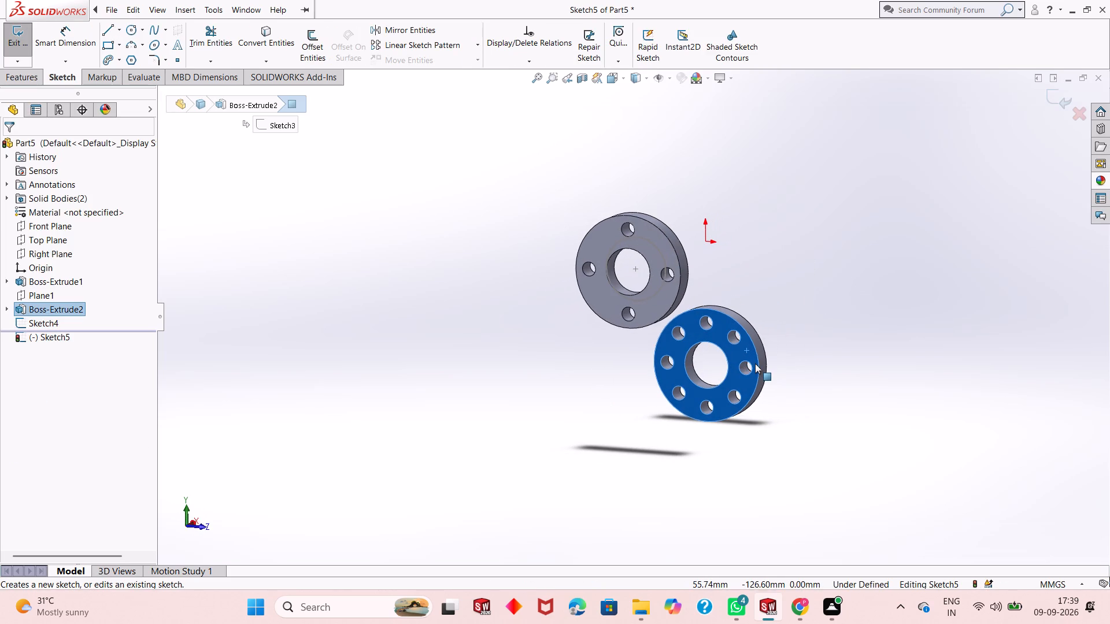
pyautogui.hotkey('ctrl', '8')
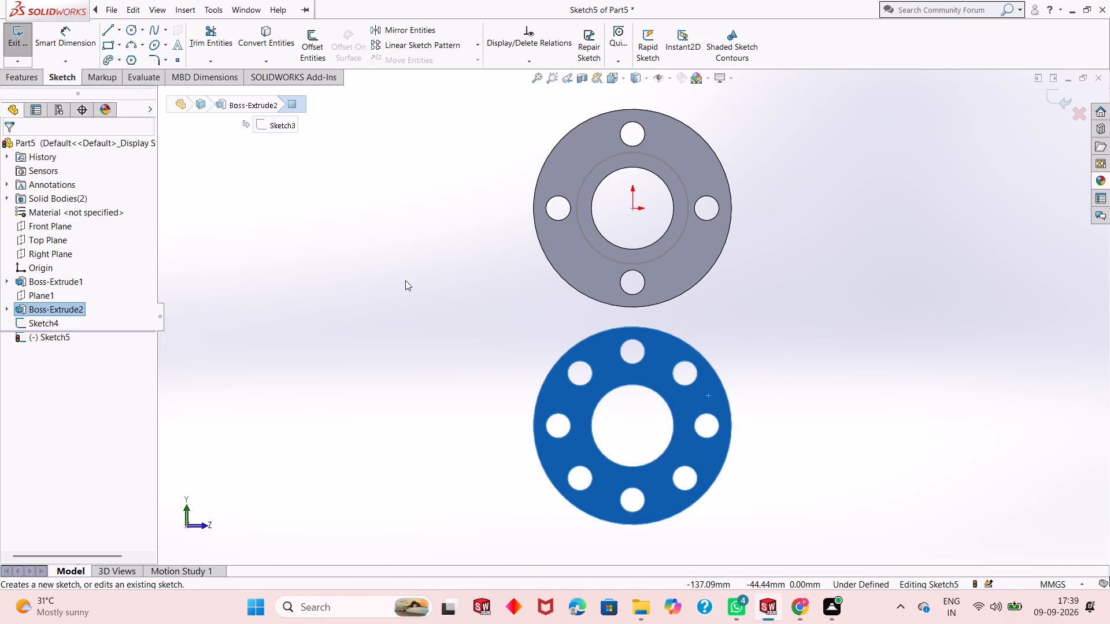
pyautogui.press('Escape')
pyautogui.press('Escape')
pyautogui.press('Escape')
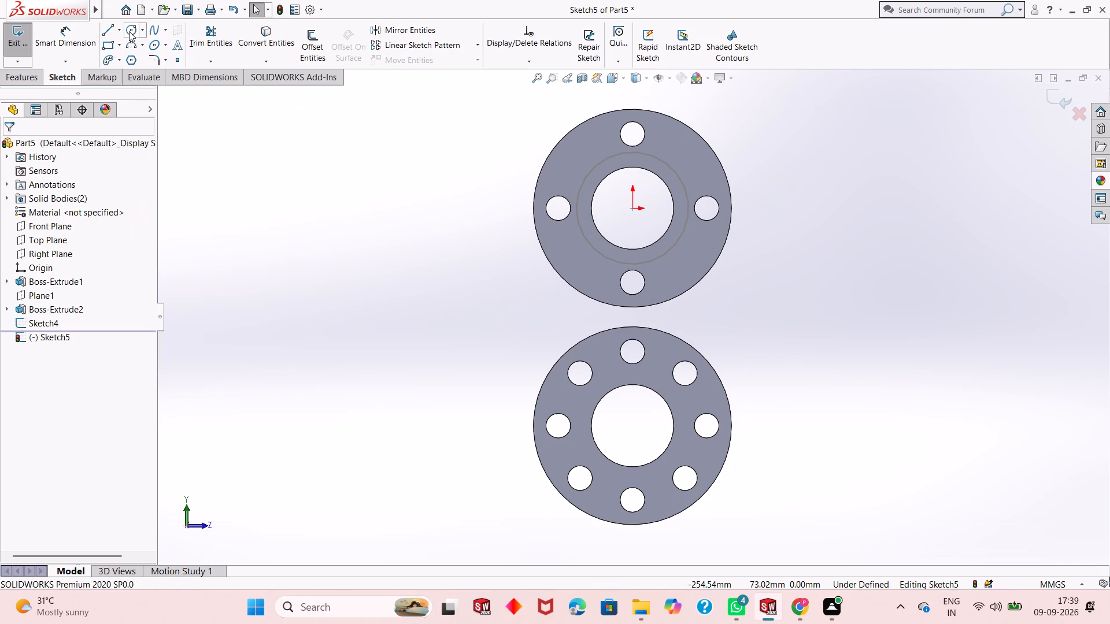
# Sketch a circle about 80 mm in diameter centred on the eight-hole flange's bore, set its diameter to 68 mm, and finish the sketch.
pyautogui.click(129, 31)
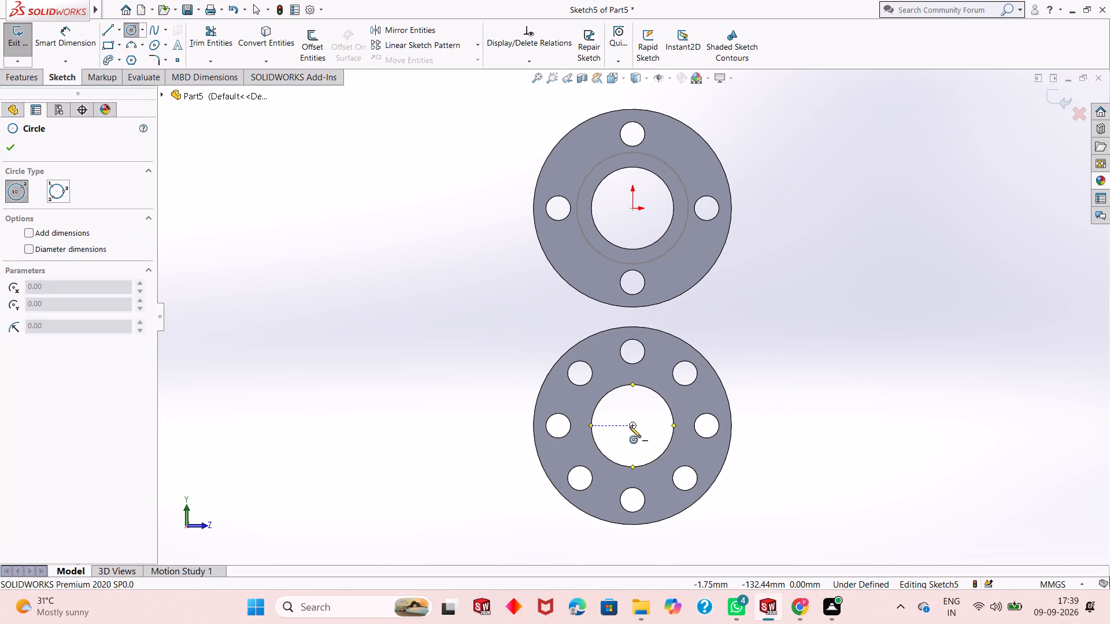
pyautogui.click(632, 425)
pyautogui.click(694, 402)
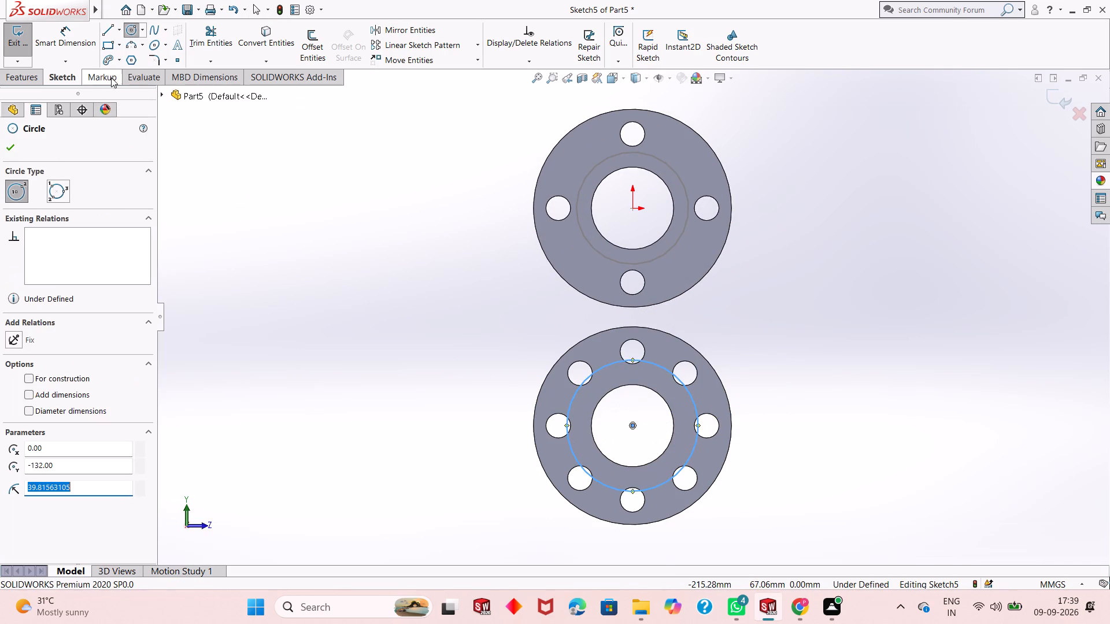
pyautogui.click(72, 48)
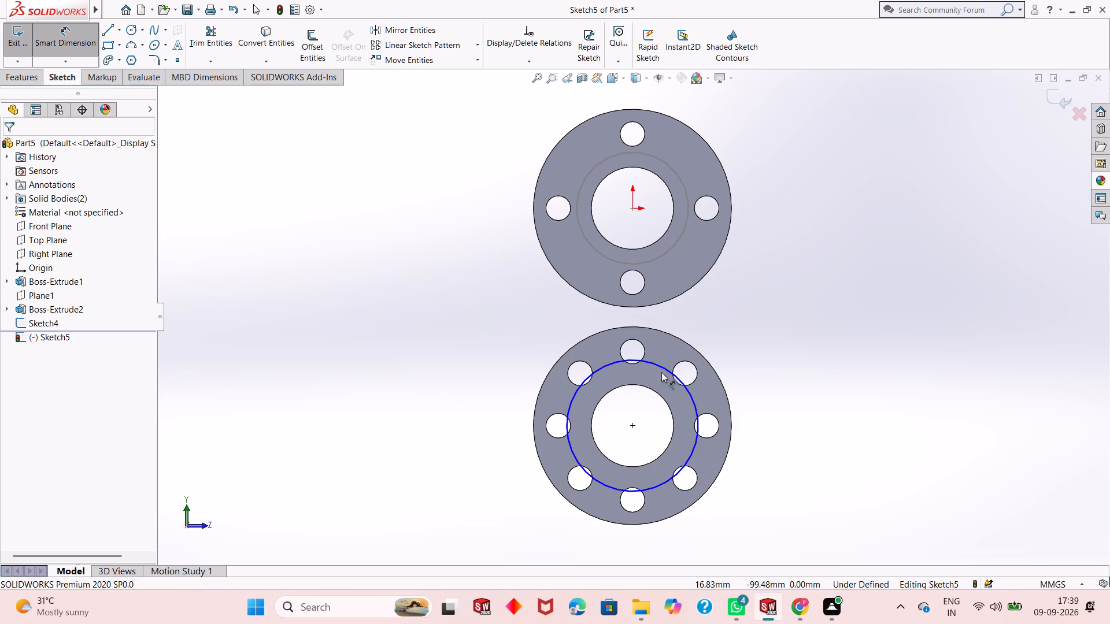
pyautogui.click(663, 370)
pyautogui.click(739, 281)
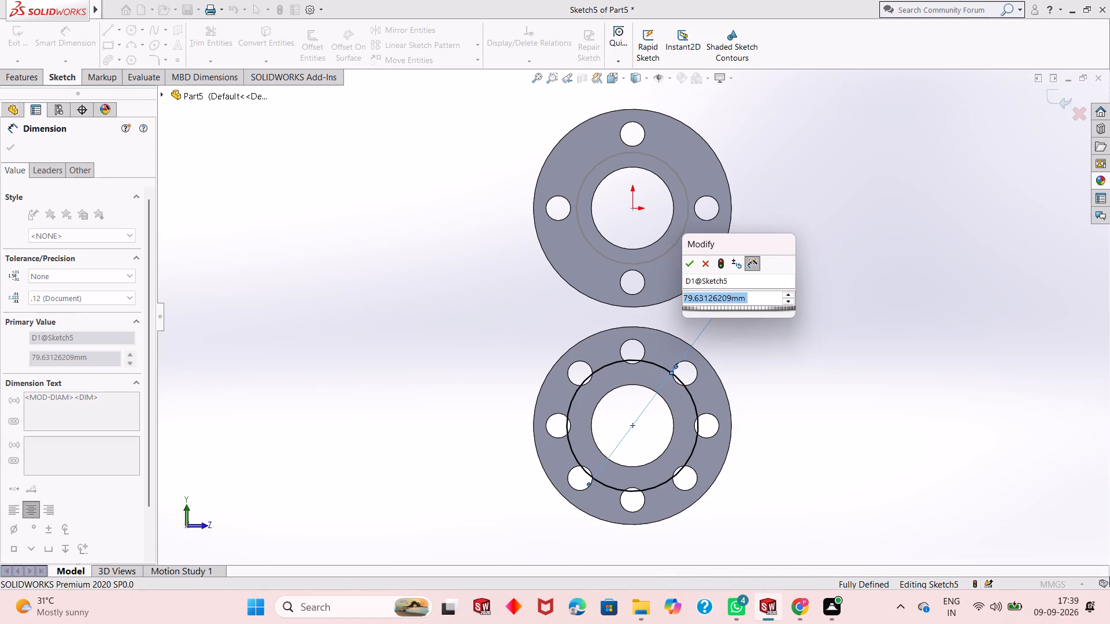
pyautogui.write('68')
pyautogui.press('Return')
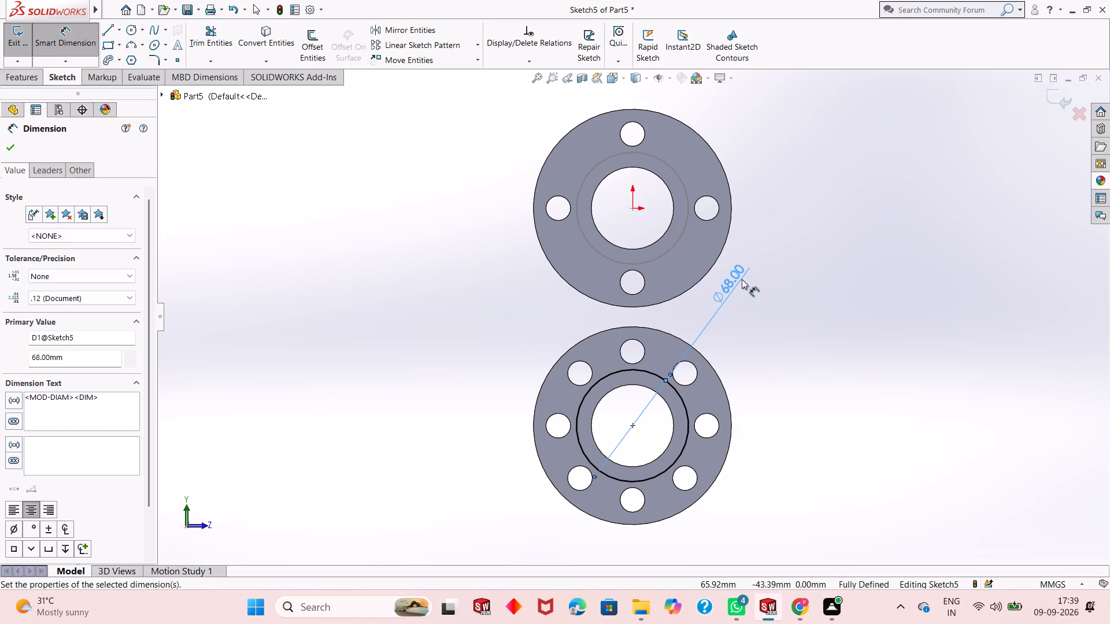
pyautogui.rightClick(759, 385)
pyautogui.click(782, 421)
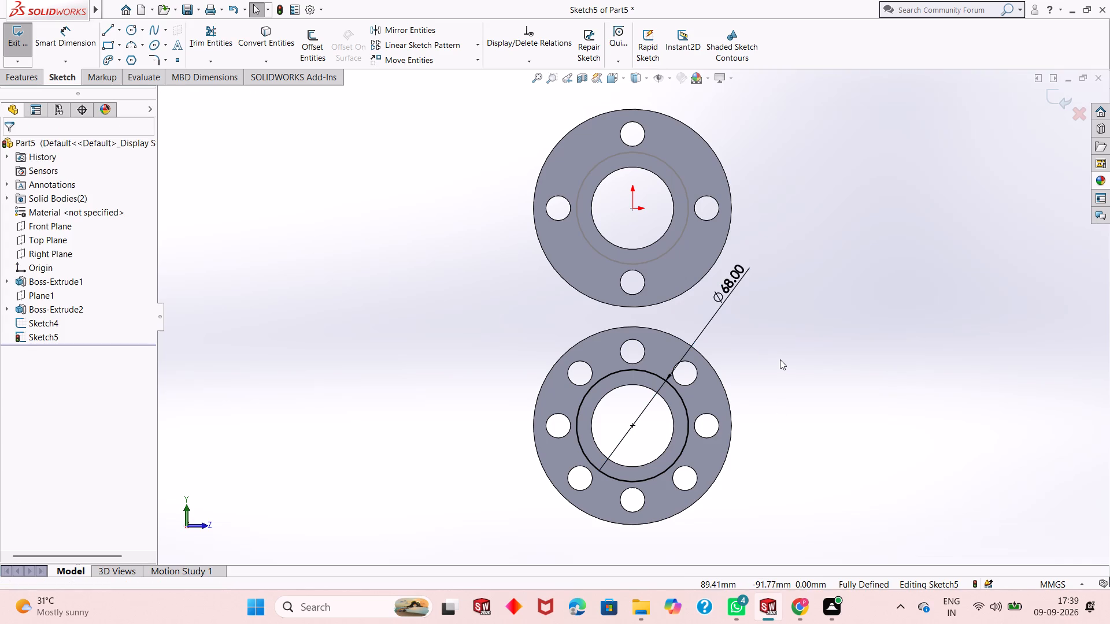
pyautogui.moveTo(780, 359); pyautogui.dragTo(680, 398, button='middle')
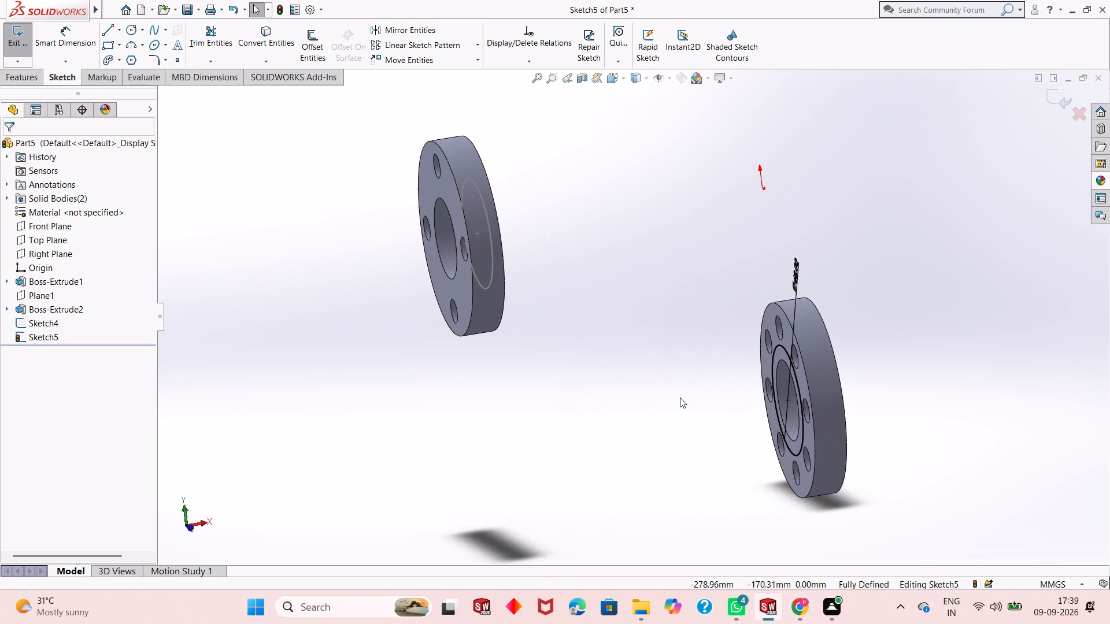
pyautogui.click(1049, 103)
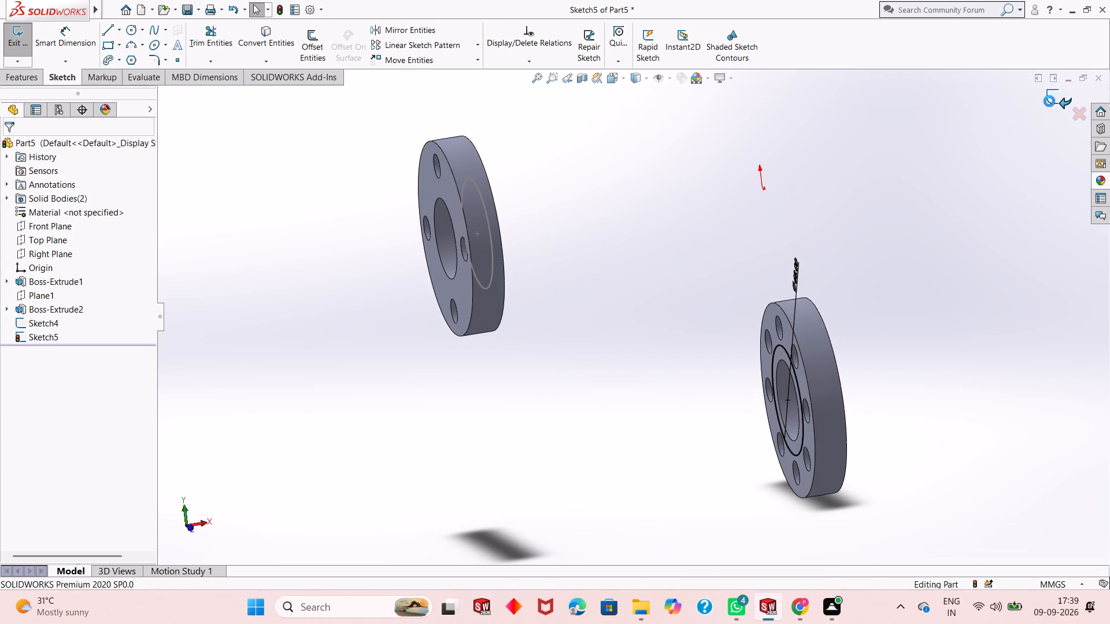
# Create a reference plane from the Front Plane with an offset distance of 0 mm.
pyautogui.moveTo(637, 321); pyautogui.dragTo(631, 291, button='middle')
pyautogui.press('Escape')
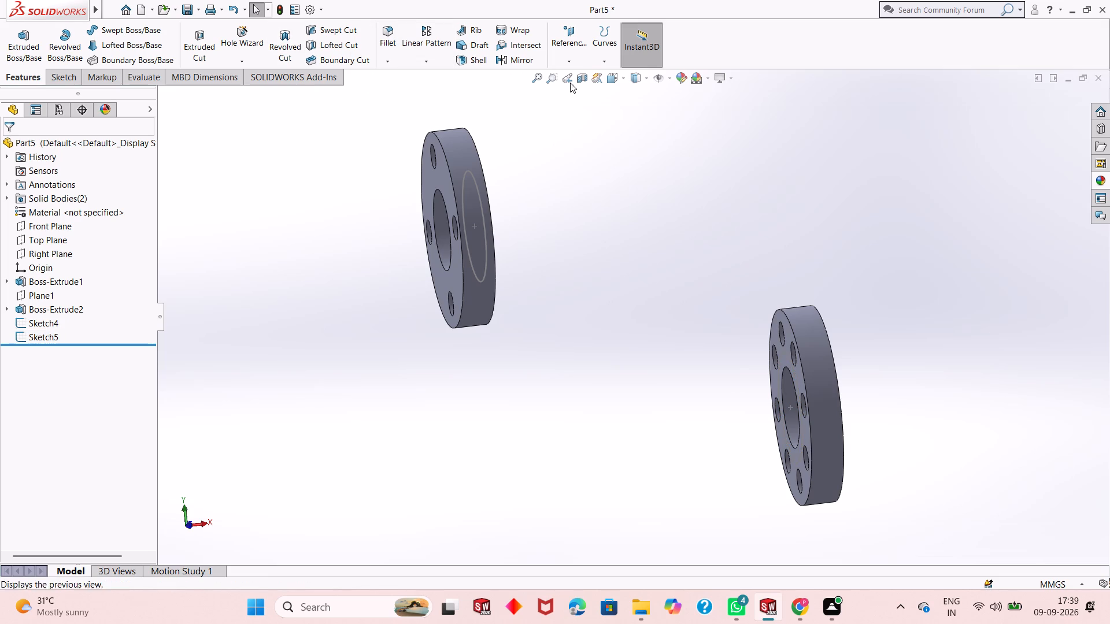
pyautogui.click(569, 60)
pyautogui.click(576, 68)
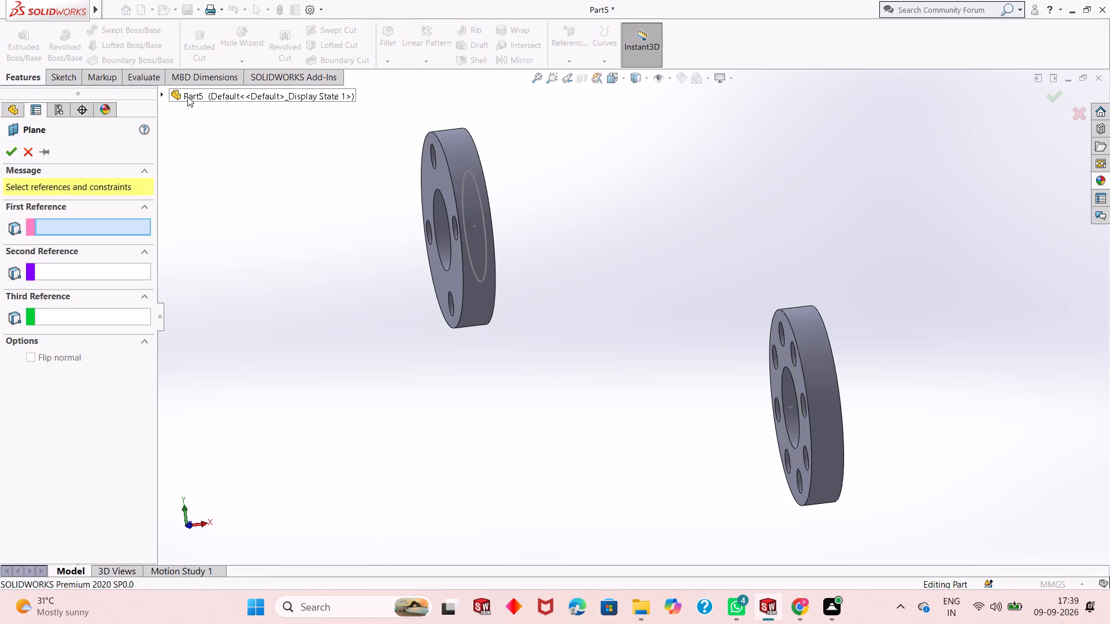
pyautogui.click(187, 96)
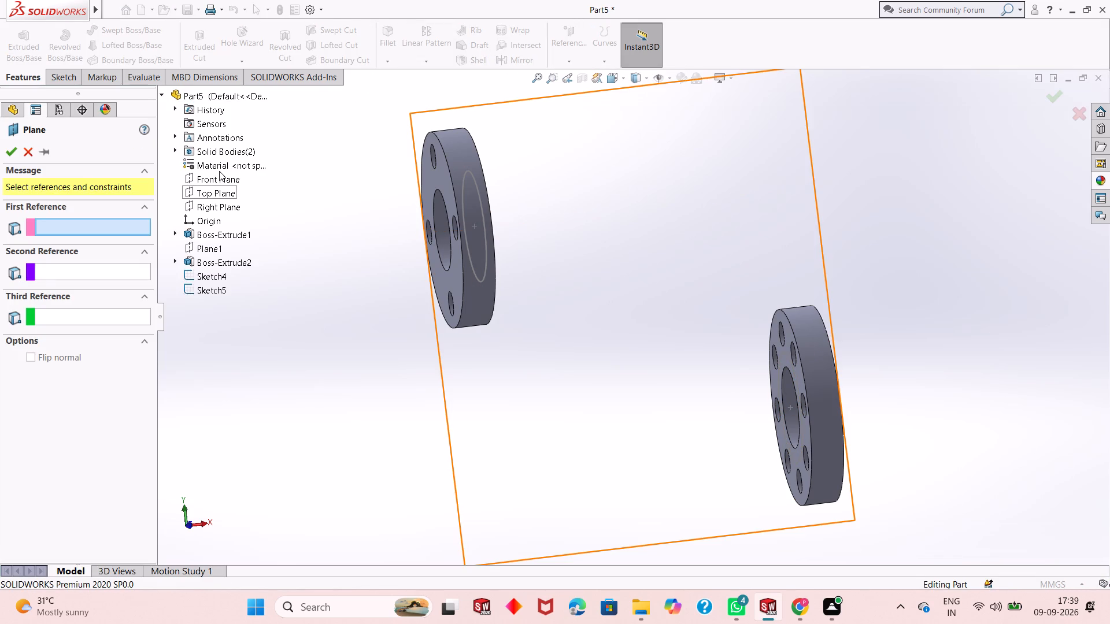
pyautogui.click(219, 171)
pyautogui.moveTo(372, 296); pyautogui.dragTo(469, 296, button='middle')
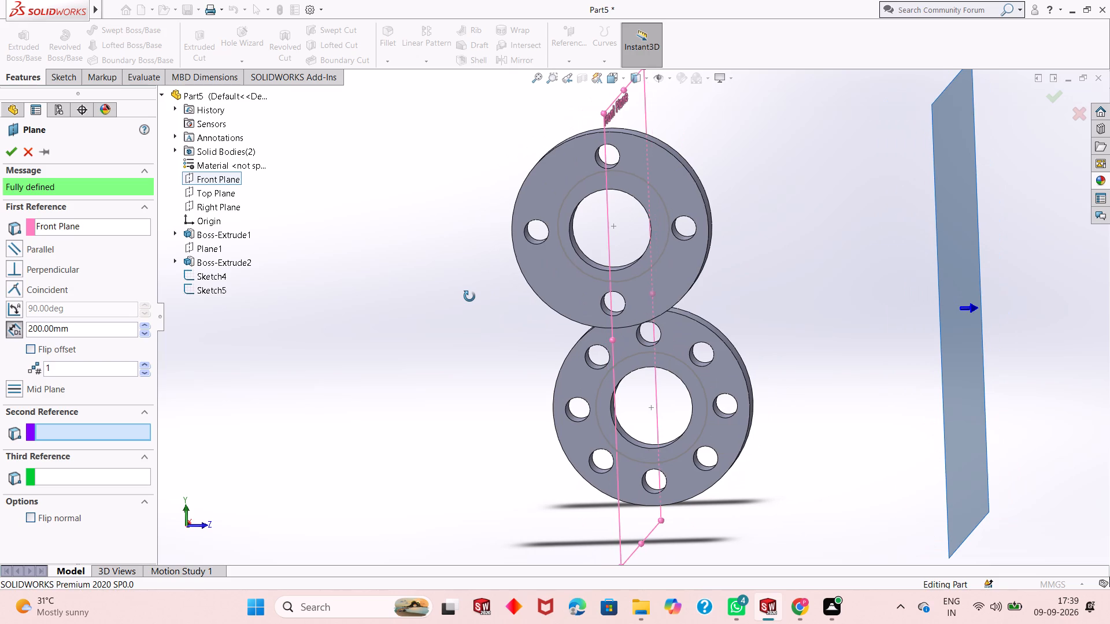
pyautogui.moveTo(469, 296); pyautogui.dragTo(417, 294, button='middle')
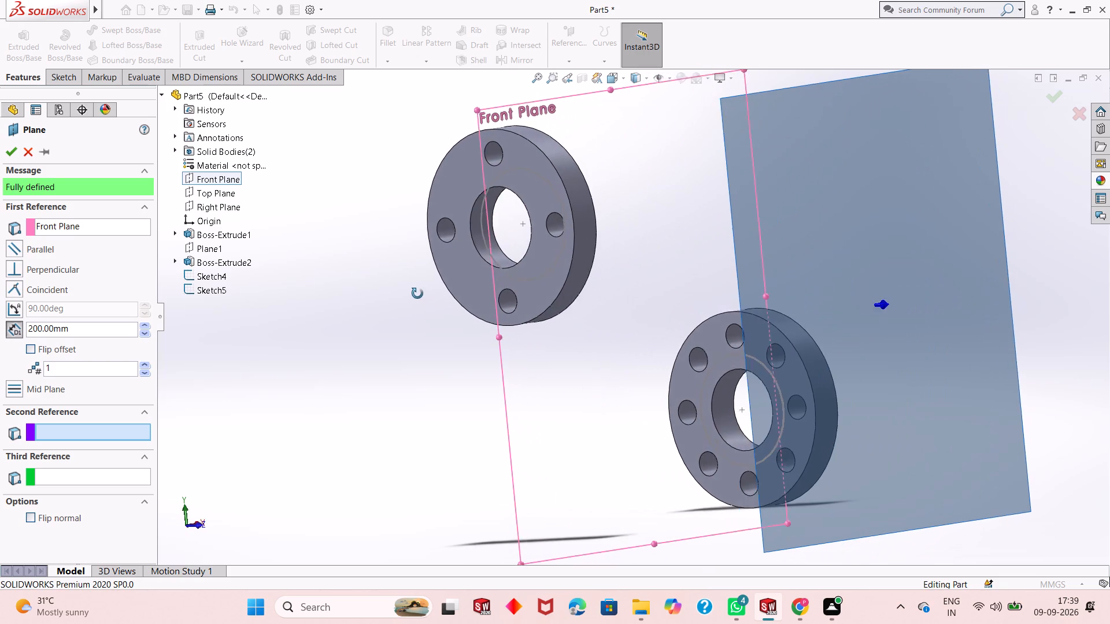
pyautogui.moveTo(417, 294); pyautogui.dragTo(414, 294, button='middle')
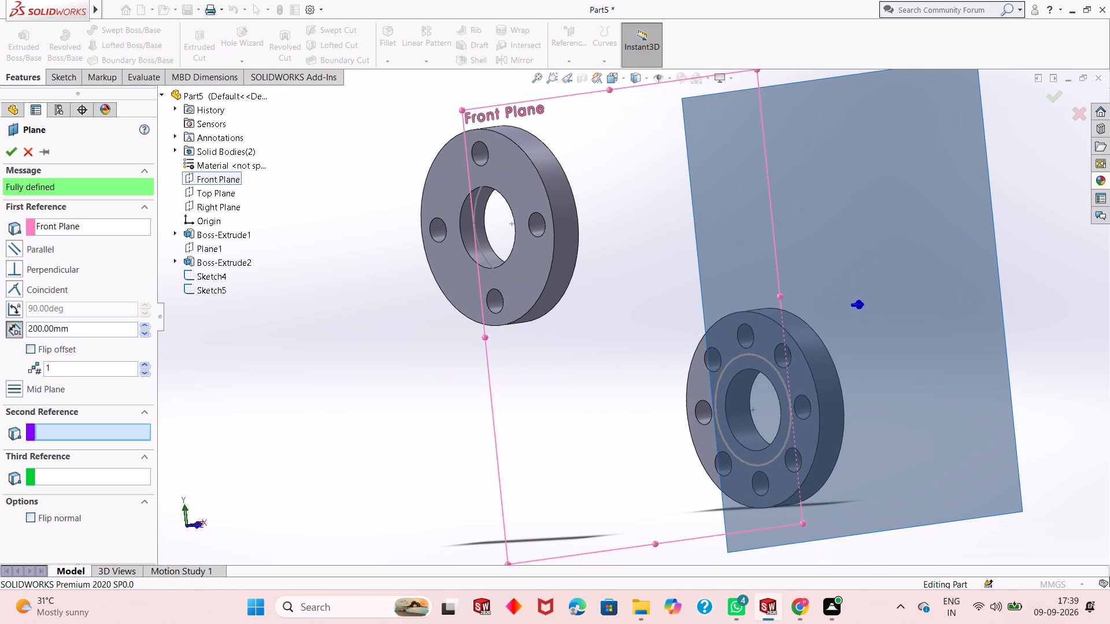
pyautogui.doubleClick(78, 336)
pyautogui.press('0')
pyautogui.press('Return')
pyautogui.click(13, 159)
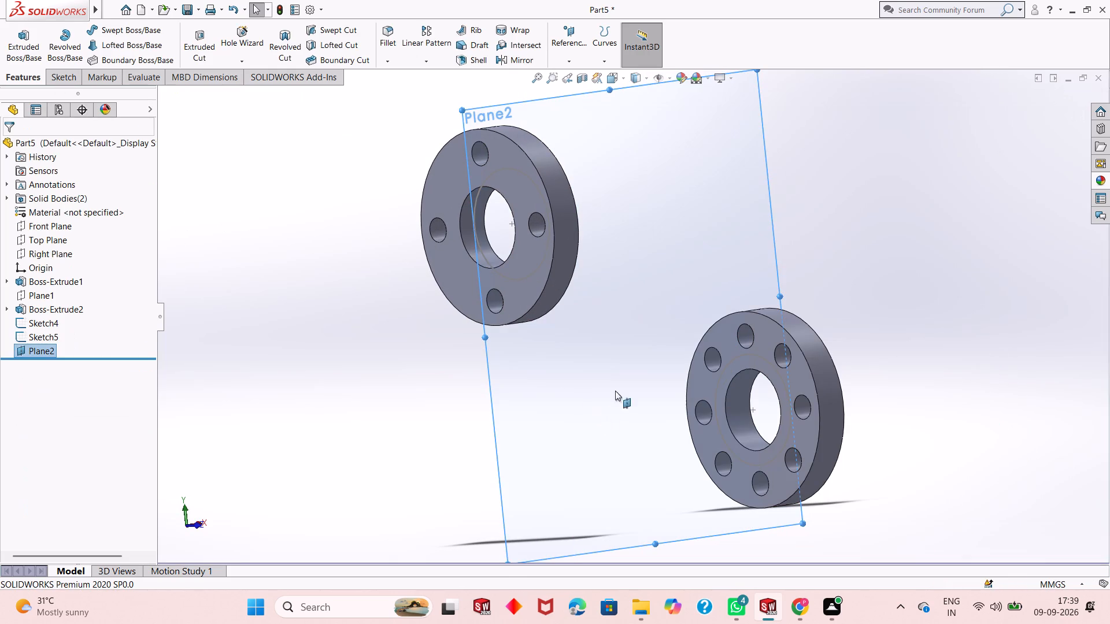
# Start a new sketch on the reference plane made from the Front Plane.
pyautogui.click(541, 477)
pyautogui.click(586, 445)
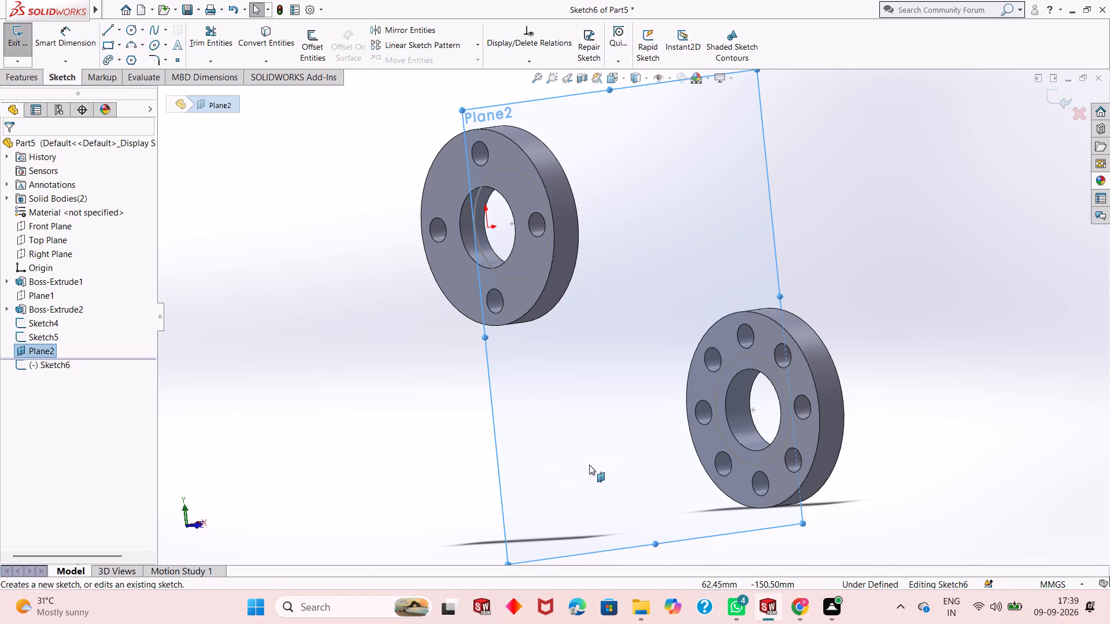
pyautogui.middleClick(590, 469)
pyautogui.hotkey('ctrl', '8')
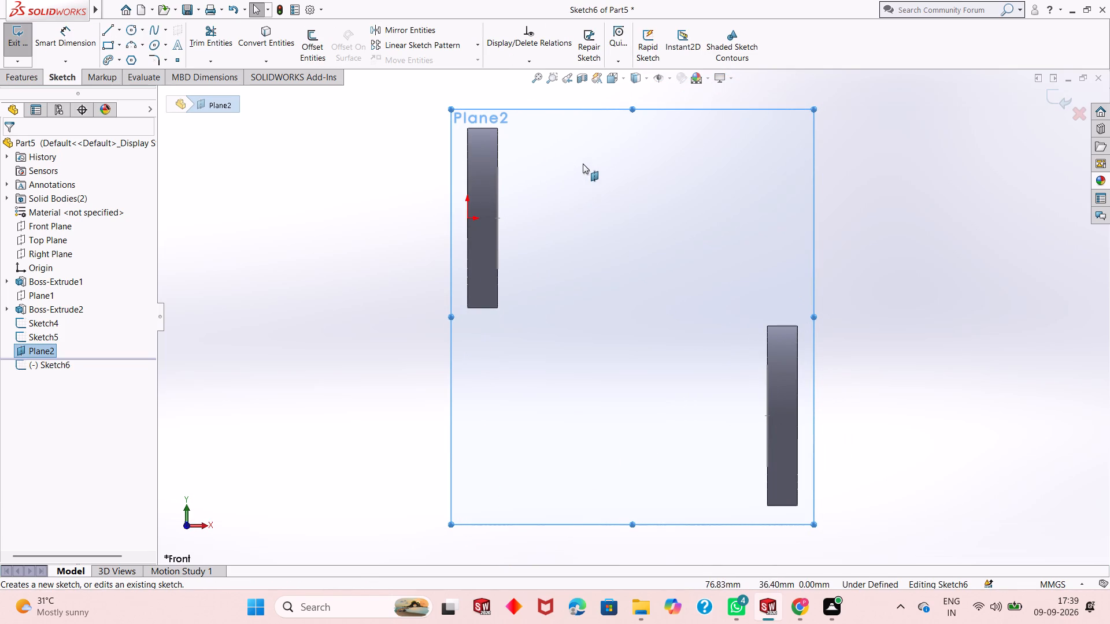
pyautogui.press('Escape')
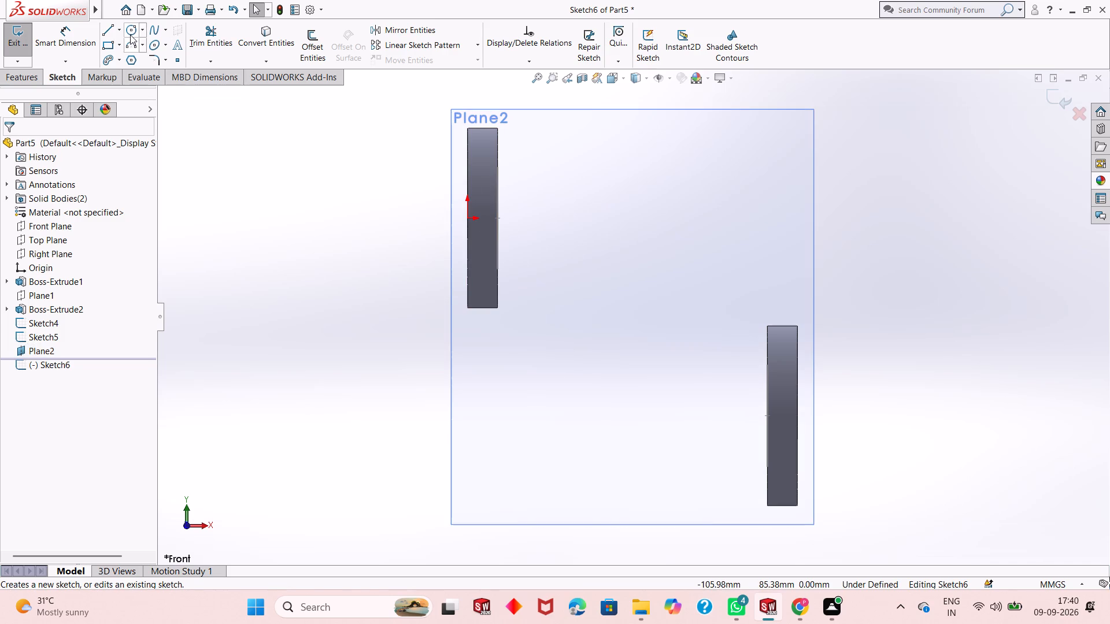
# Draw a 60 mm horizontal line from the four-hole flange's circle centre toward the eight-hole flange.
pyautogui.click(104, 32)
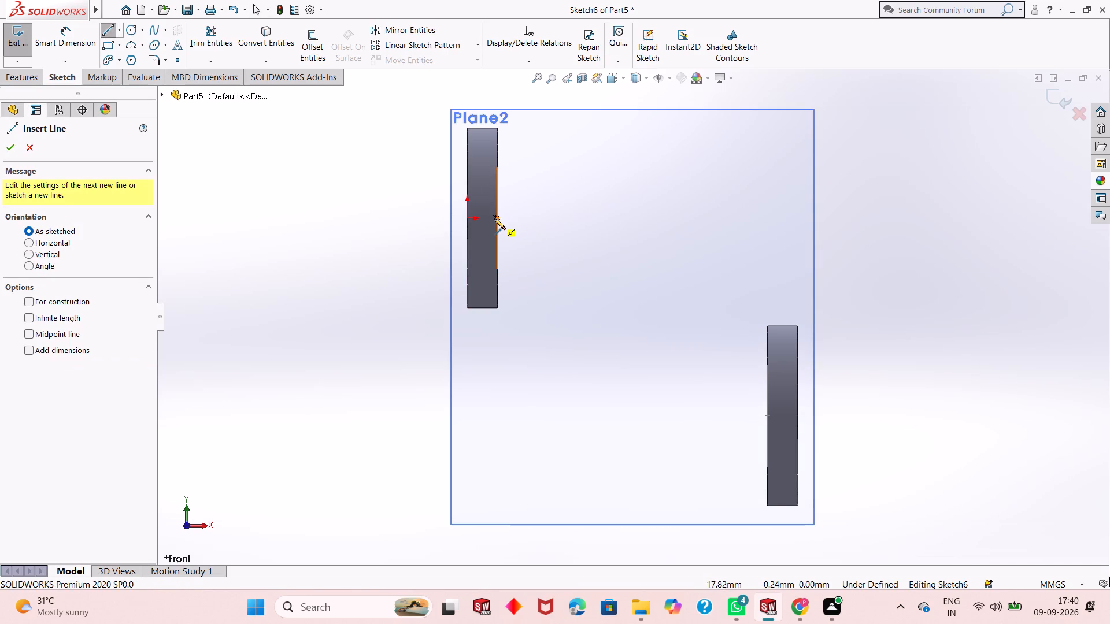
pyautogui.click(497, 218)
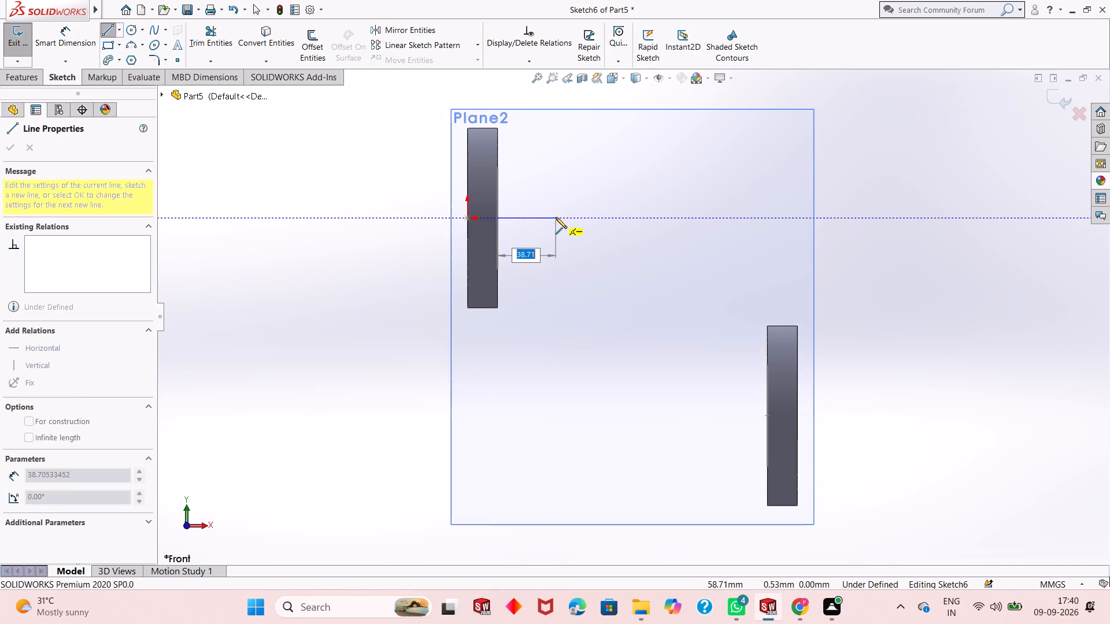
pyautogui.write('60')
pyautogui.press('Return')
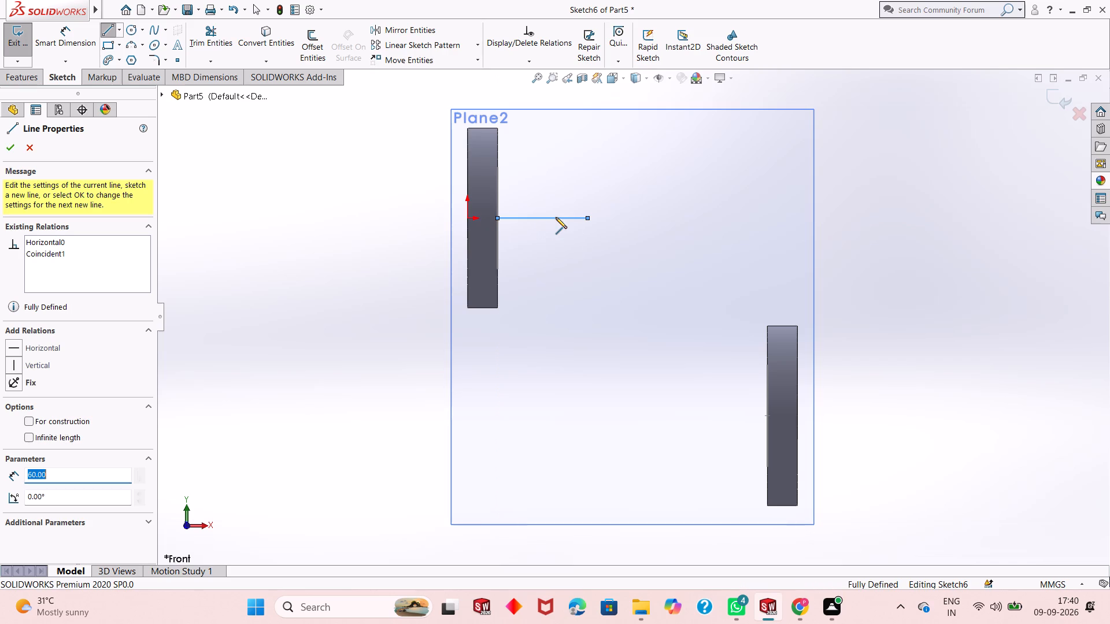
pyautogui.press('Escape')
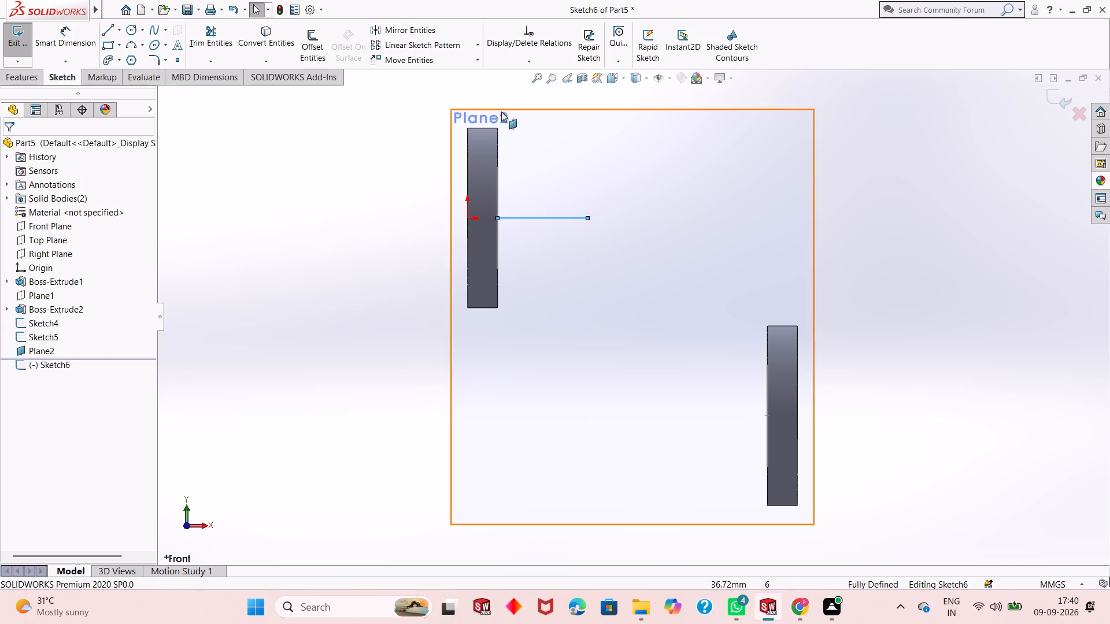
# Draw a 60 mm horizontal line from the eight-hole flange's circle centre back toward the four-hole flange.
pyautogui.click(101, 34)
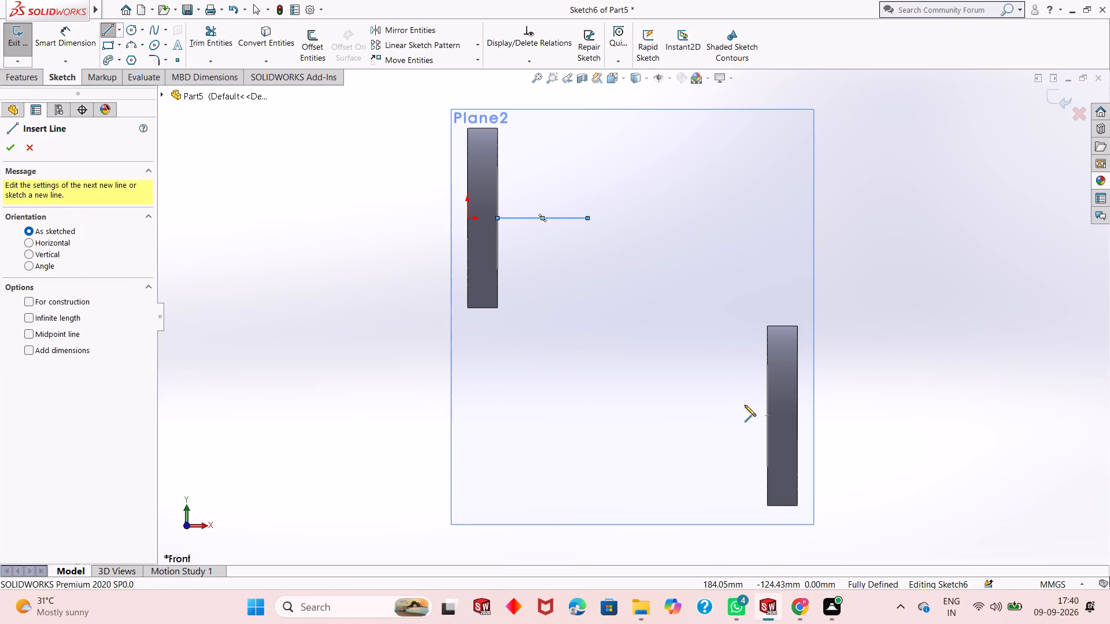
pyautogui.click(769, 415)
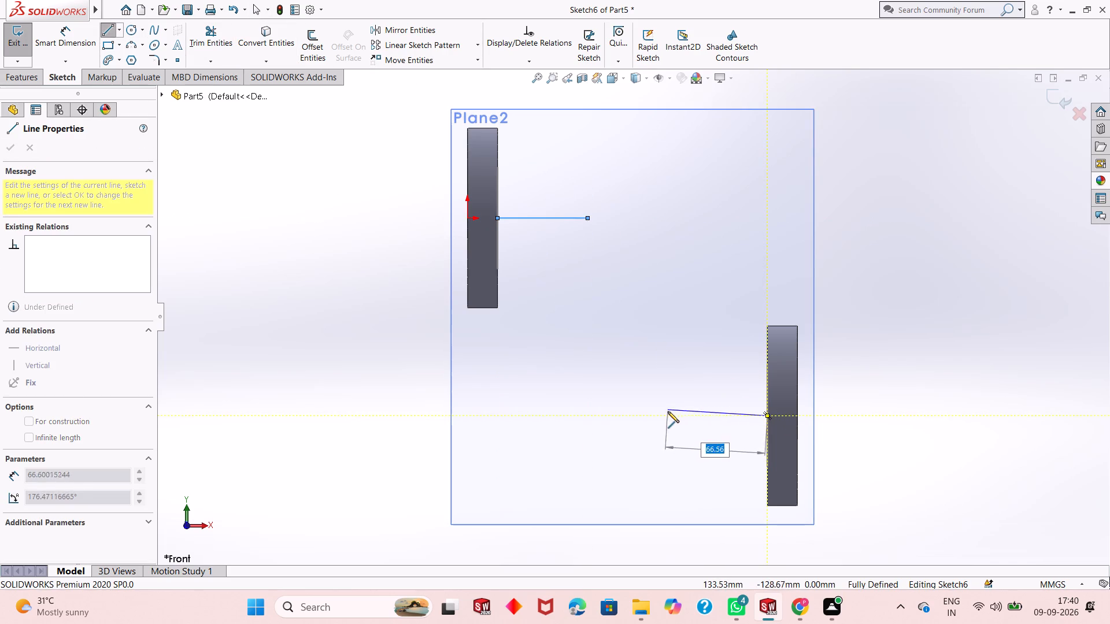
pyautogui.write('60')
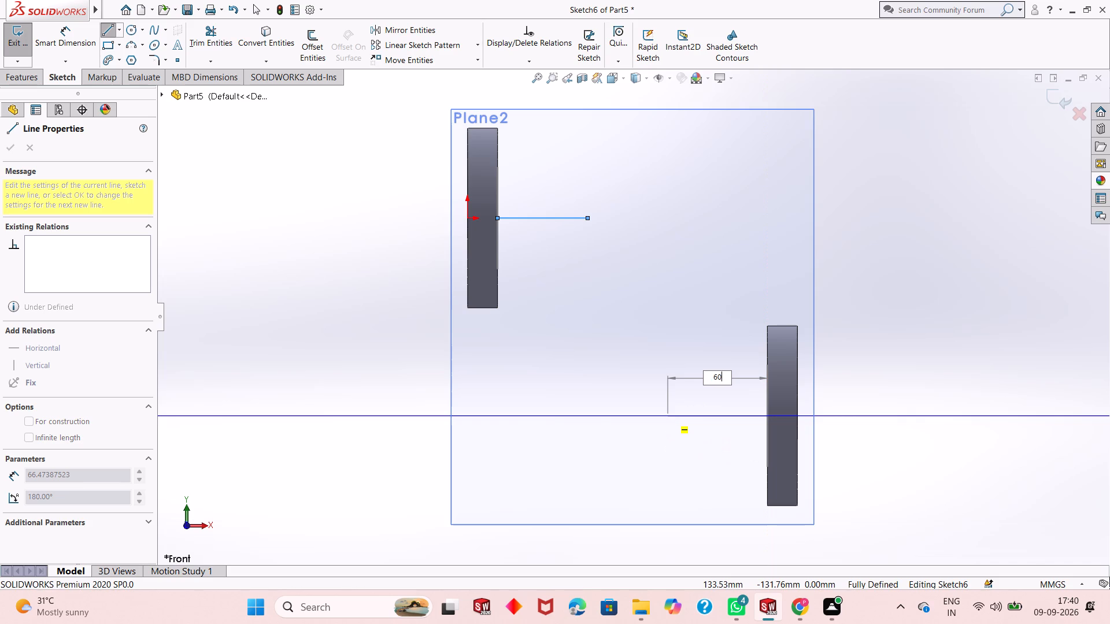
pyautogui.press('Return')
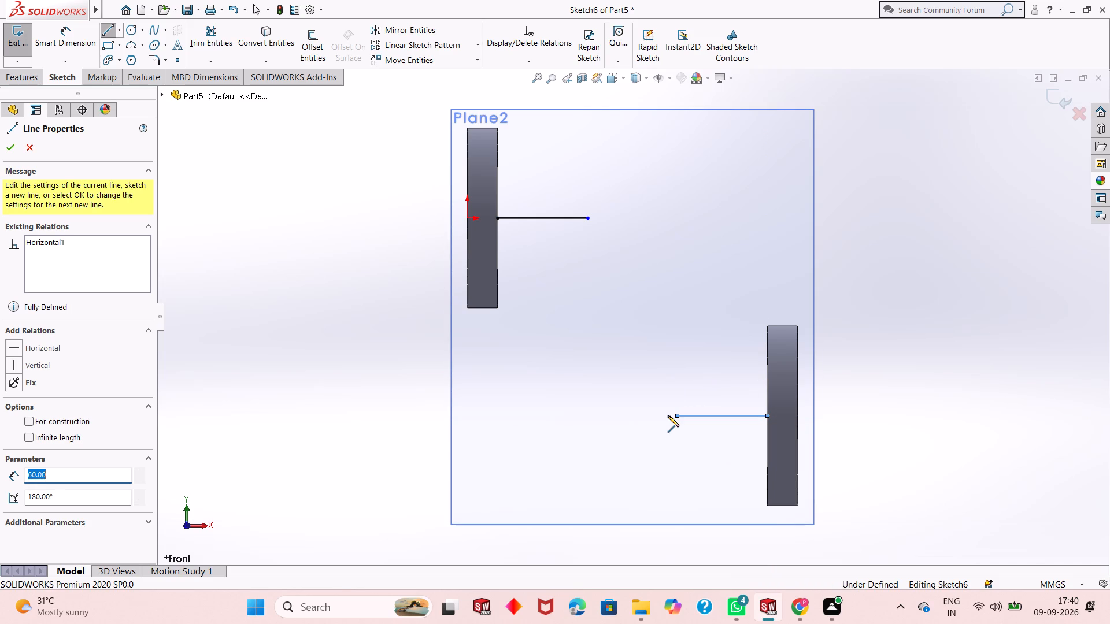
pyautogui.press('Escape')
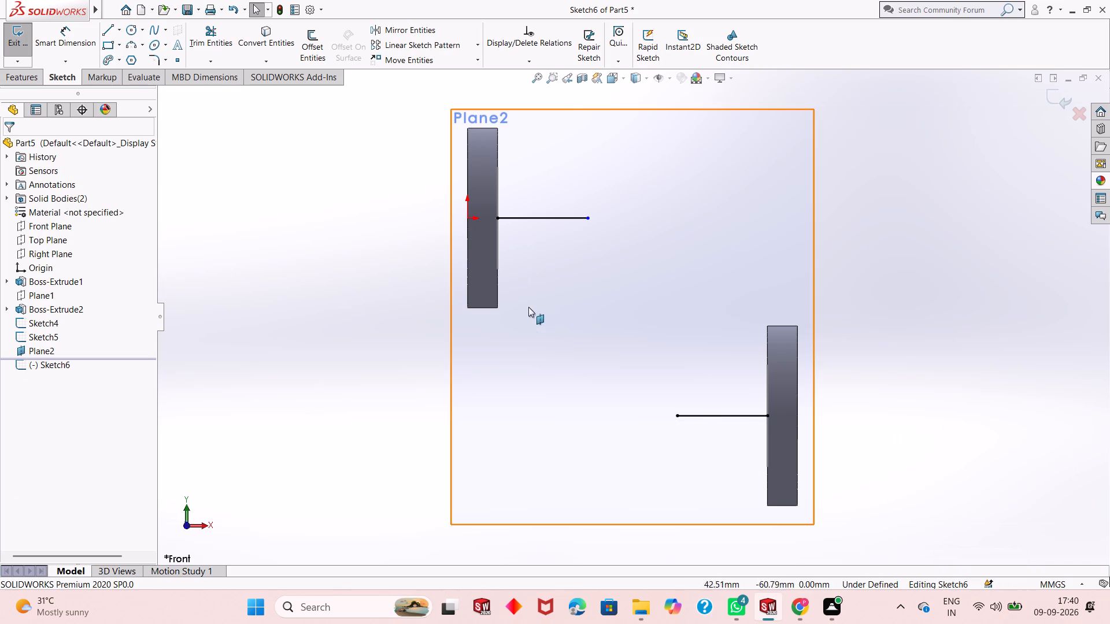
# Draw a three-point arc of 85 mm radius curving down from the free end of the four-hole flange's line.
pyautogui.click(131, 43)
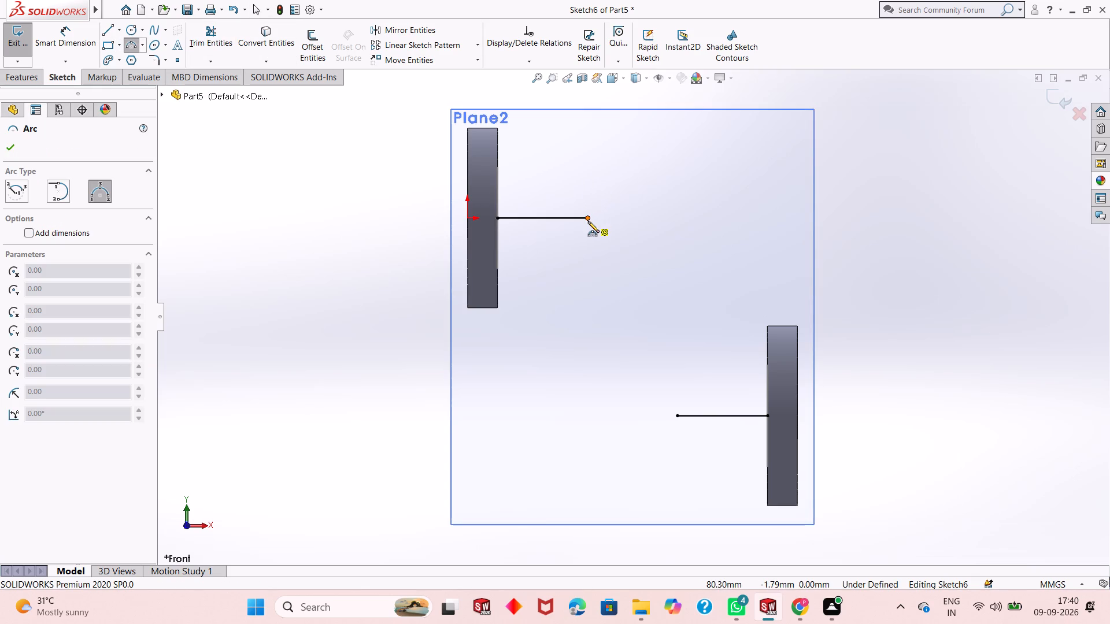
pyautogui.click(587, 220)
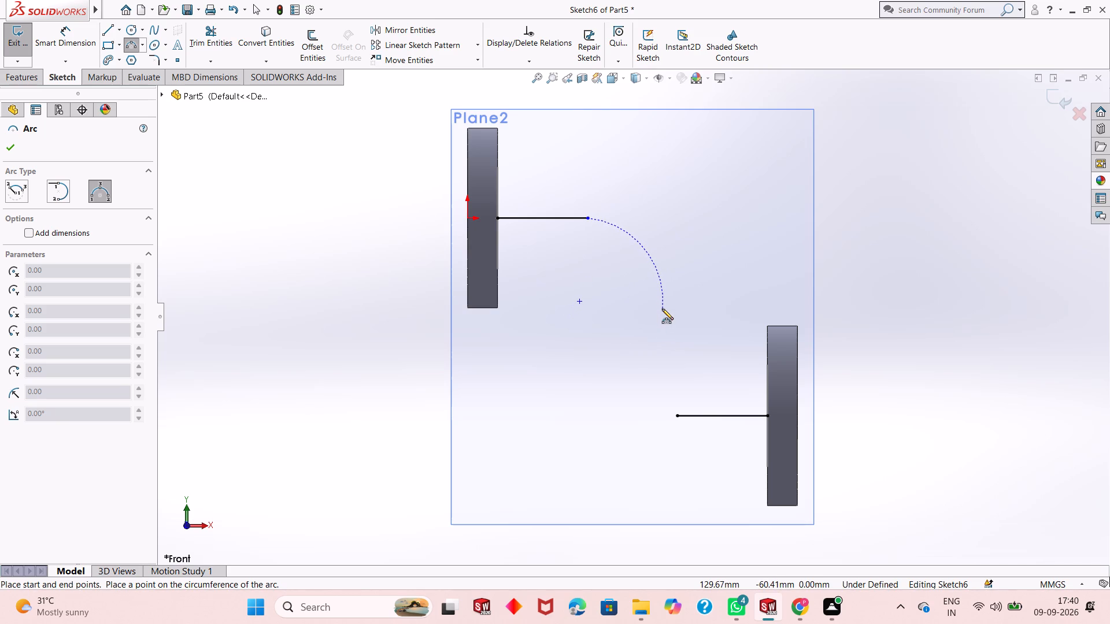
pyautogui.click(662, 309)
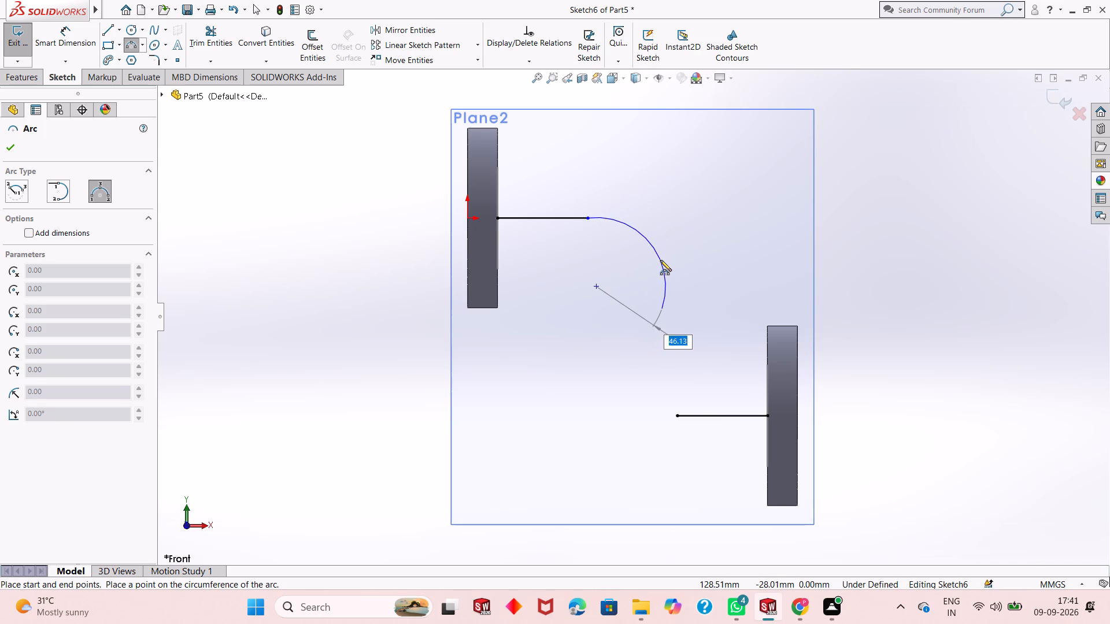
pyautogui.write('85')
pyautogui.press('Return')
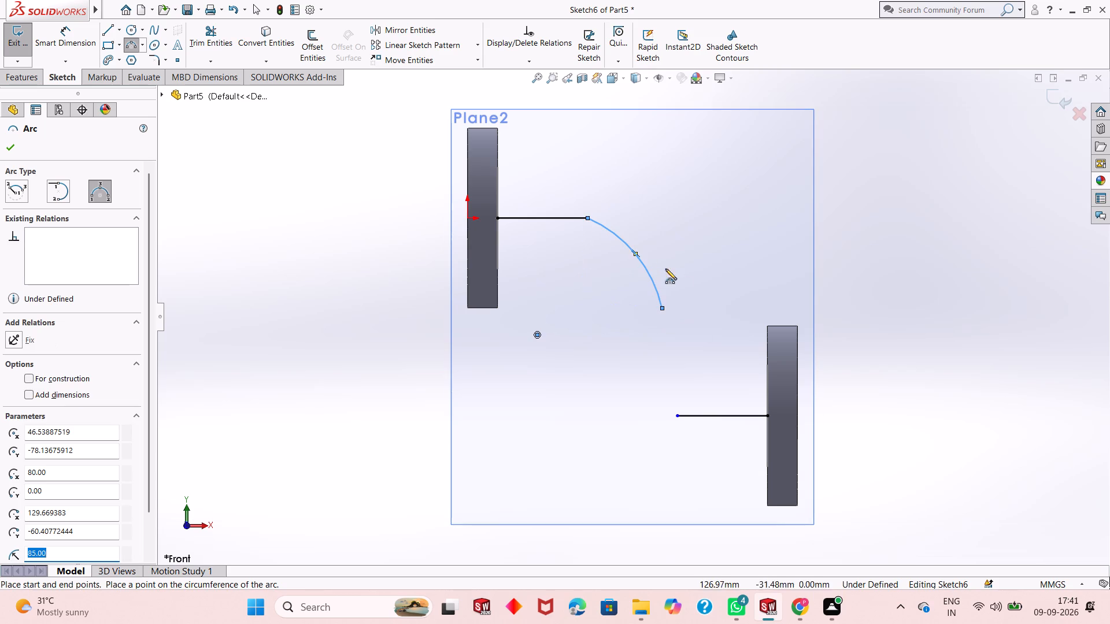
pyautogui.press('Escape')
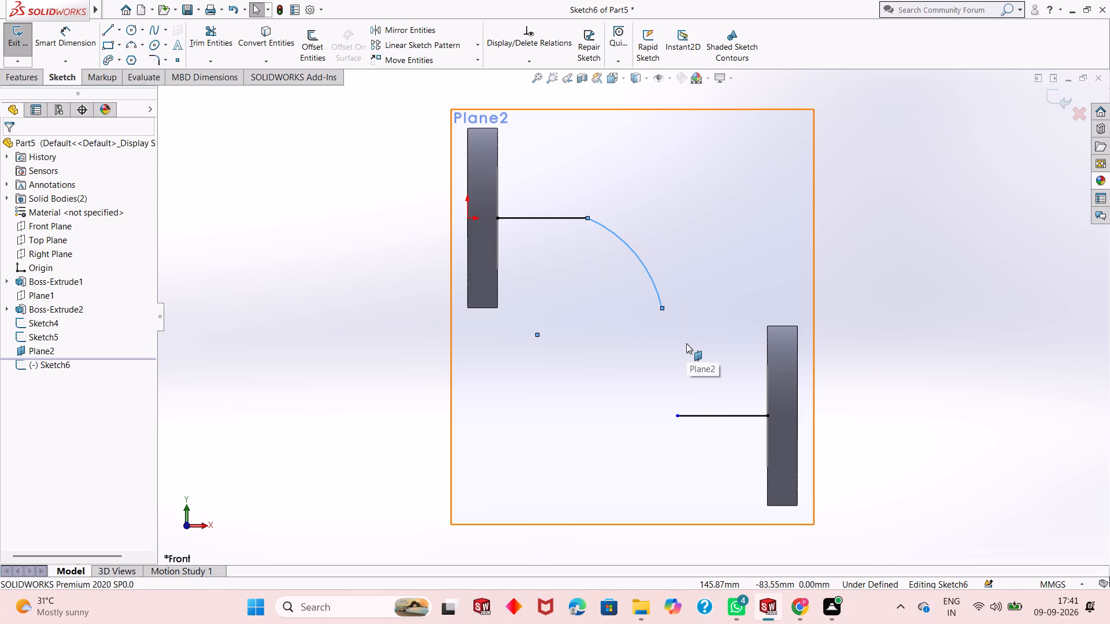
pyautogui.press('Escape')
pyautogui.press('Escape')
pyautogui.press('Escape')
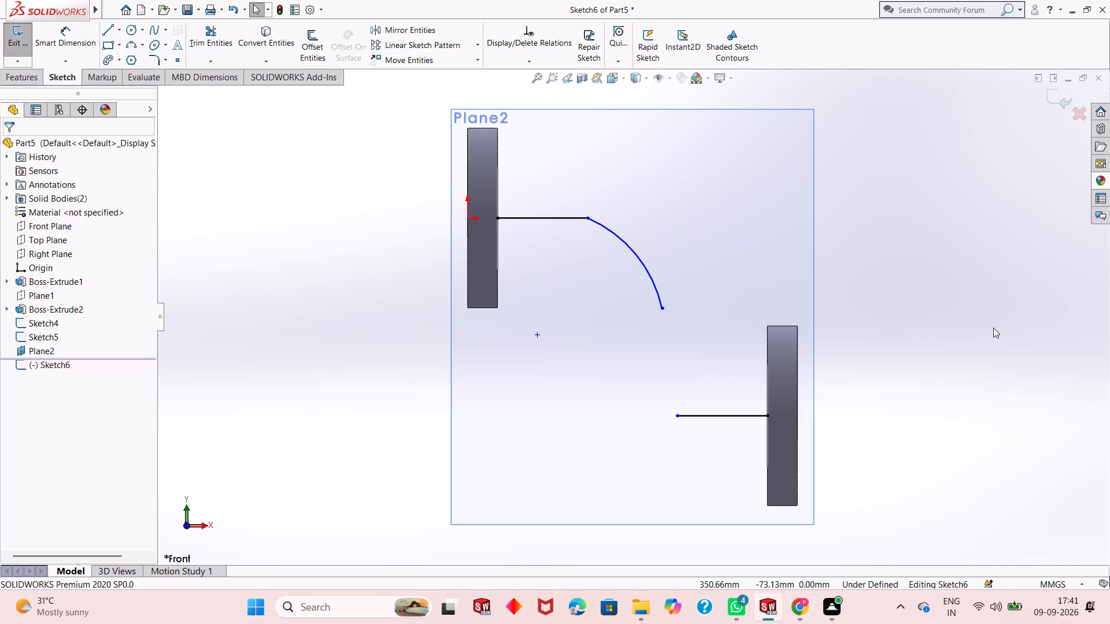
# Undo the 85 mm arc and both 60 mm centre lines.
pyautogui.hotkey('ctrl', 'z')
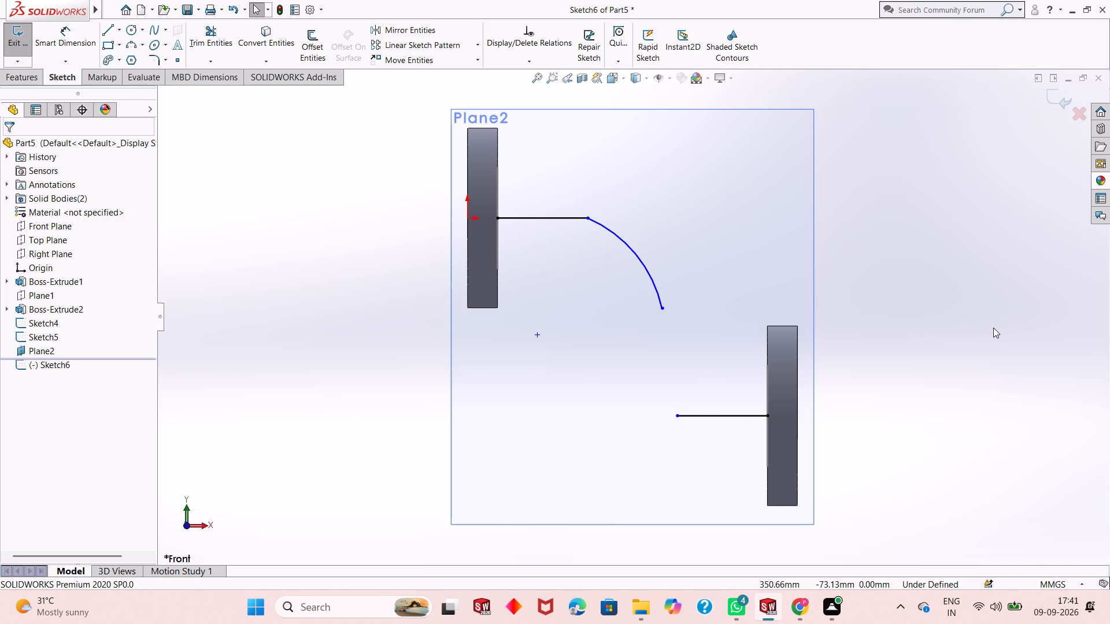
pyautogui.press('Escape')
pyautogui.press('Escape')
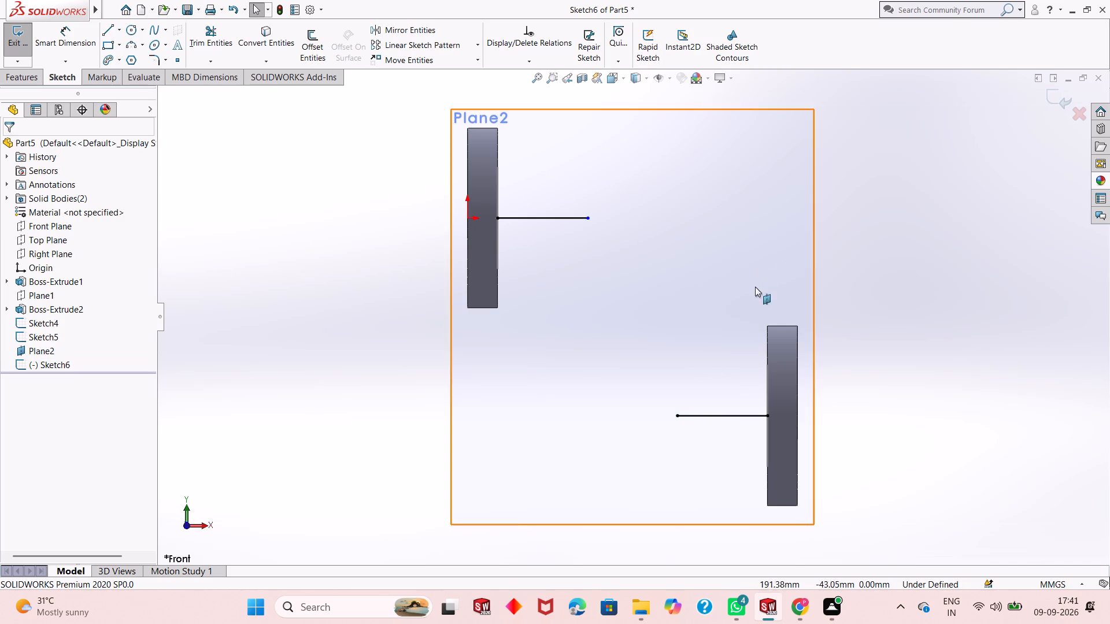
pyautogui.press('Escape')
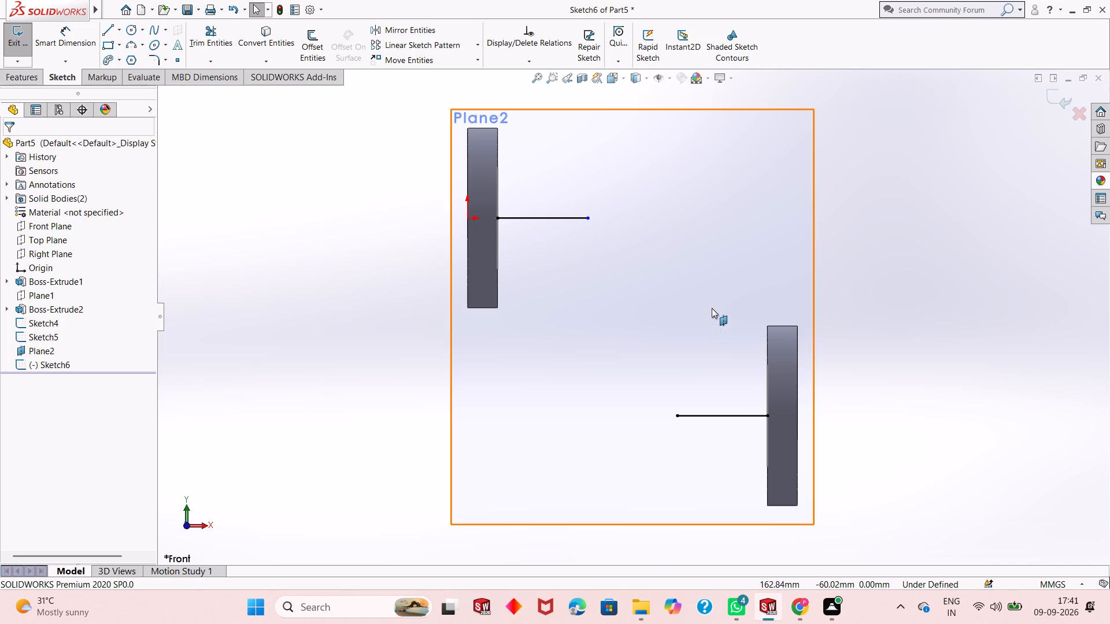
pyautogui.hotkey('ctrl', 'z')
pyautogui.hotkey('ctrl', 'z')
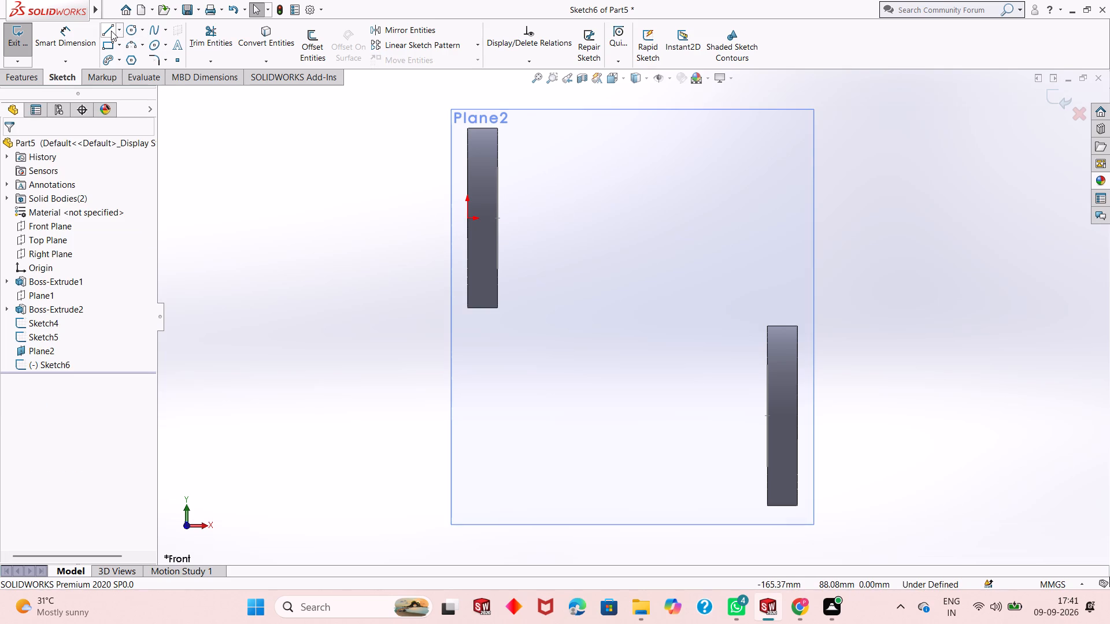
# Sketch a three-sided rectangular outline with lines, 60 mm long and 68 mm high, on the four-hole flange's inner face, spanning its circle.
pyautogui.click(111, 31)
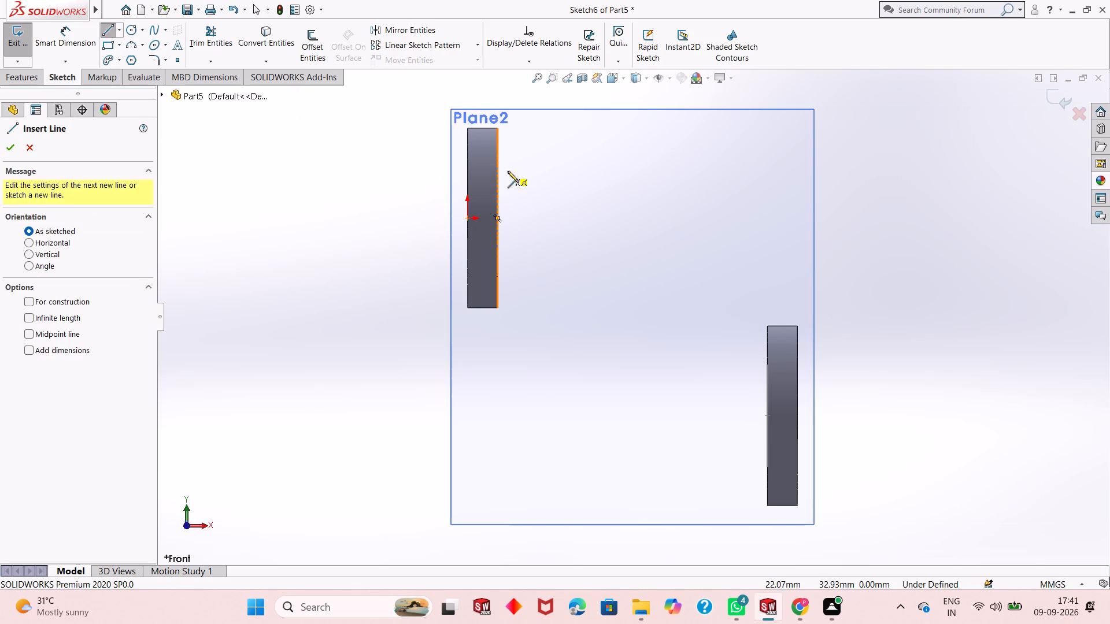
pyautogui.click(497, 168)
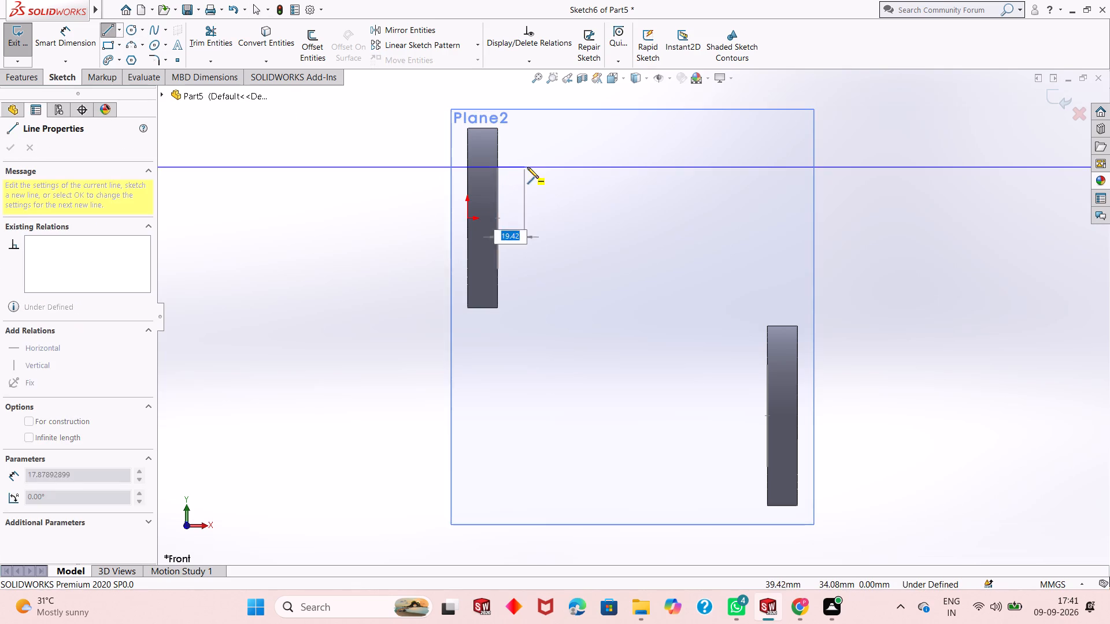
pyautogui.write('60')
pyautogui.press('Return')
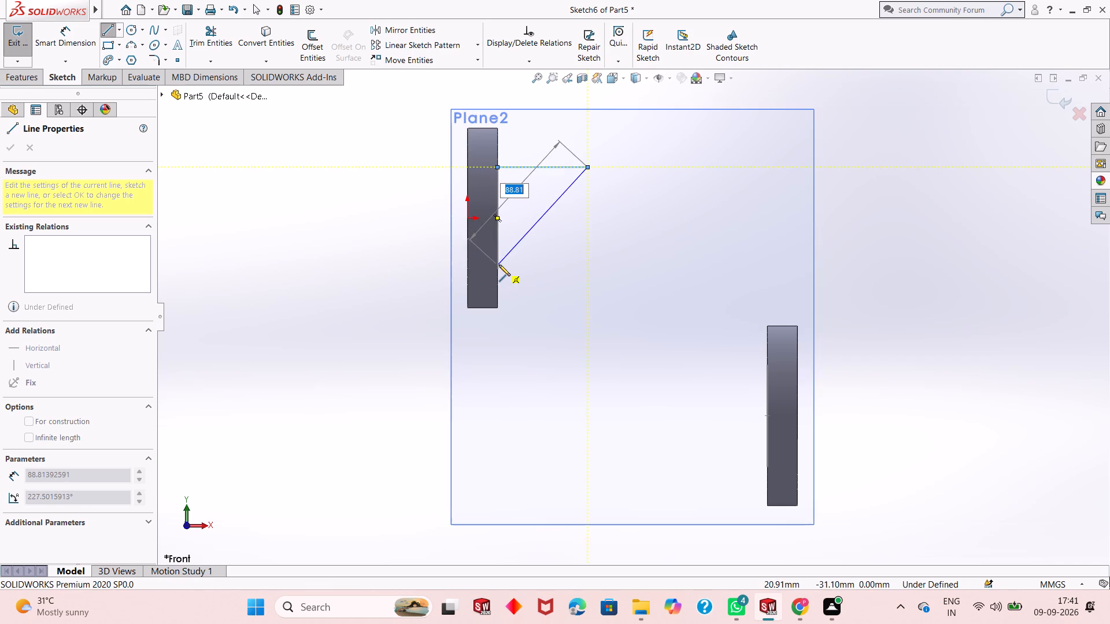
pyautogui.click(586, 271)
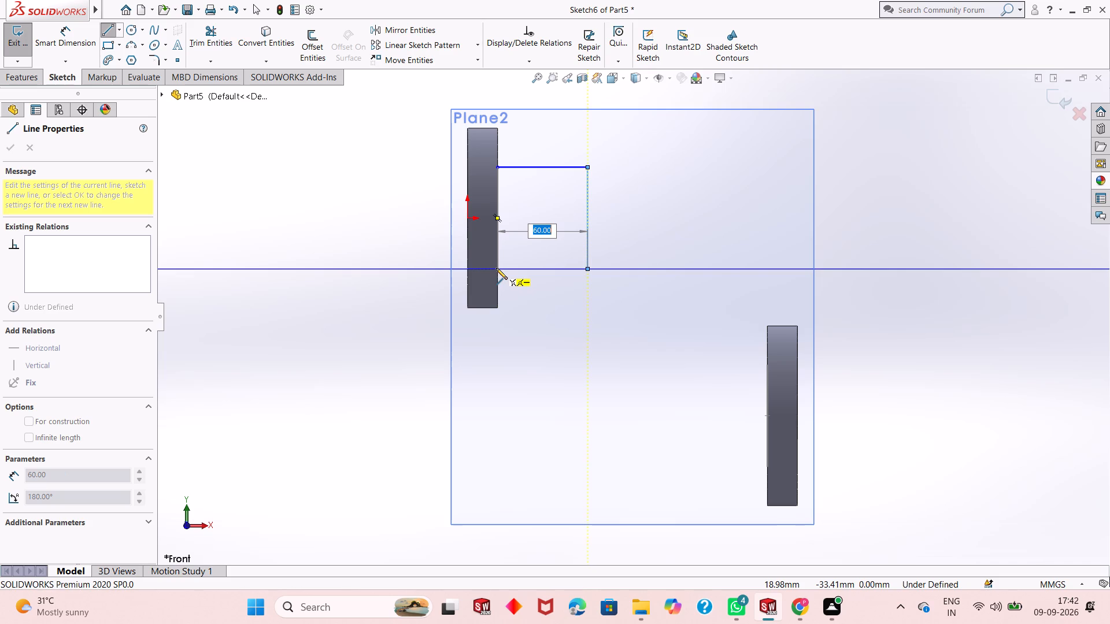
pyautogui.click(496, 268)
pyautogui.press('Escape')
pyautogui.press('Escape')
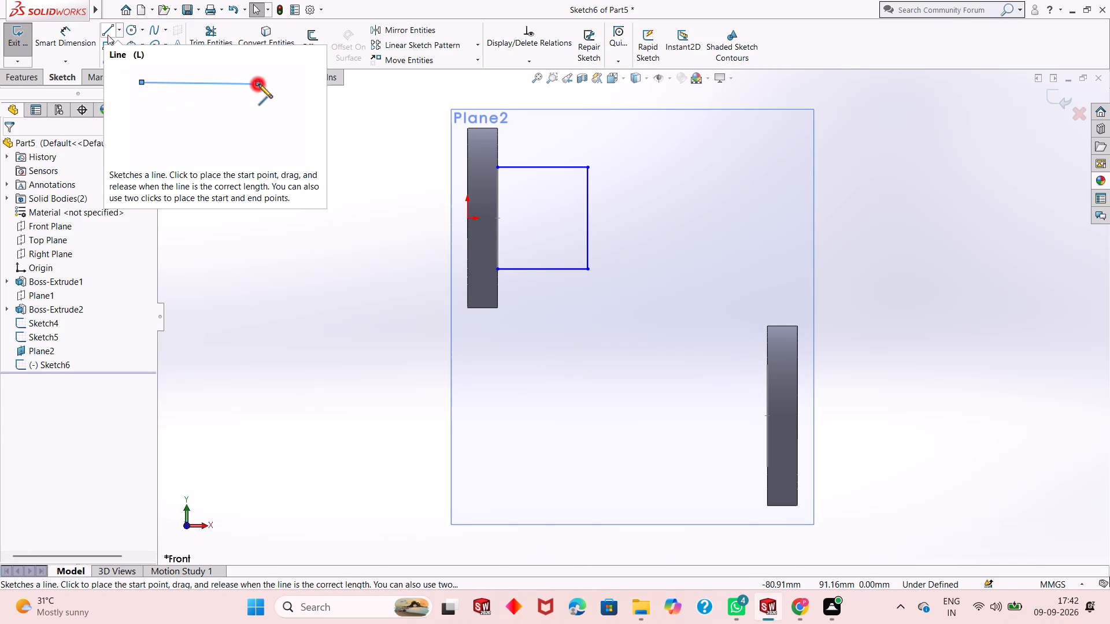
# Sketch a three-sided rectangular outline with lines, 60 mm long, on the eight-hole flange's inner face, spanning its 68 mm circle.
pyautogui.click(108, 35)
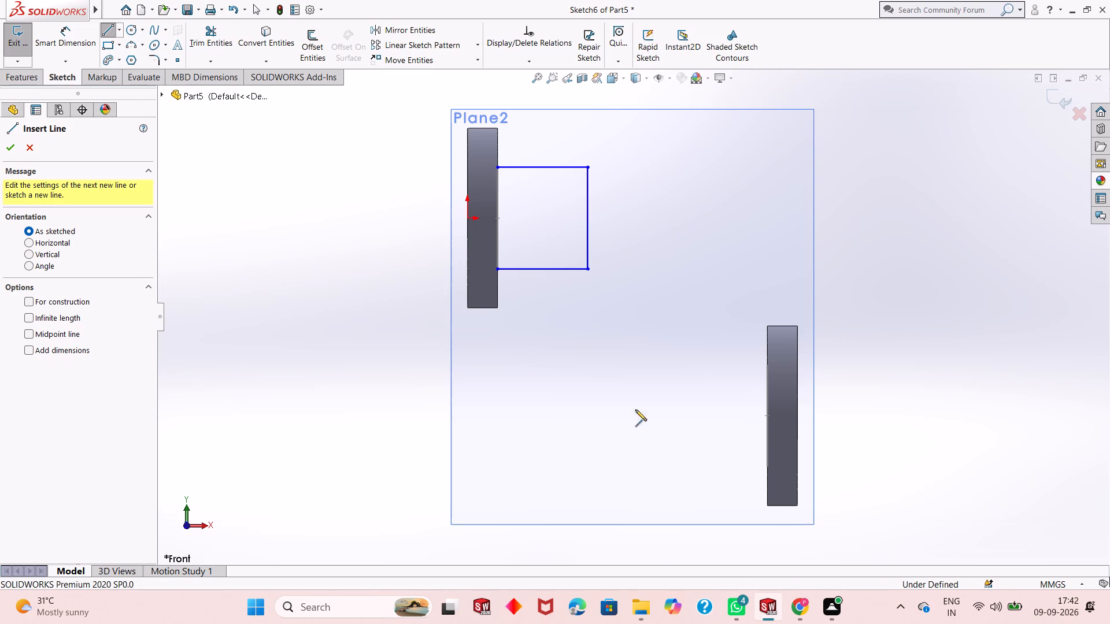
pyautogui.click(765, 365)
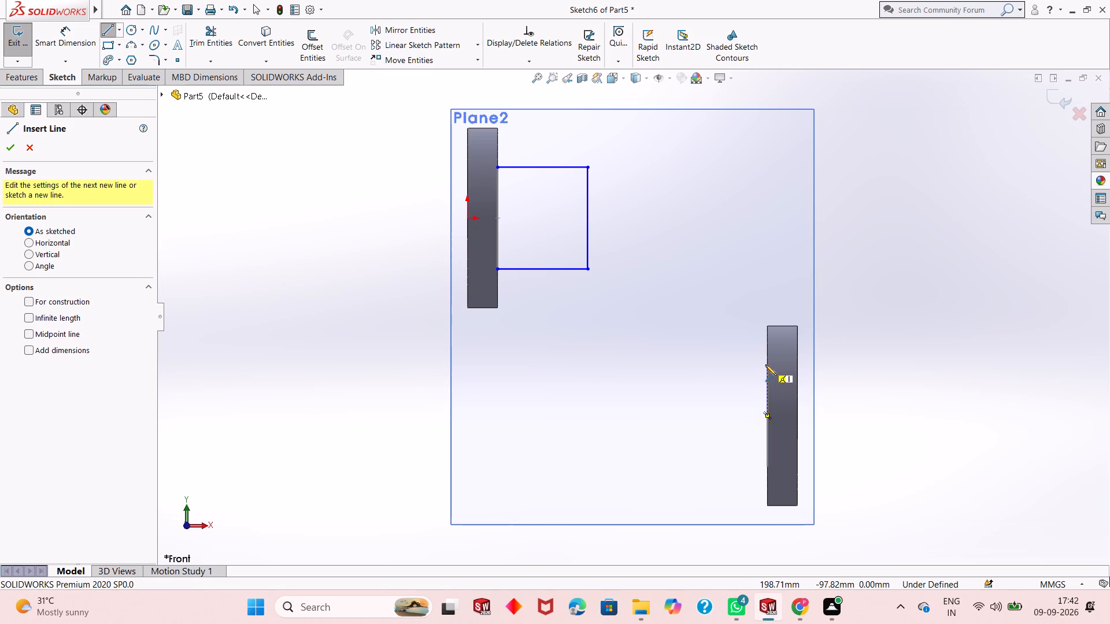
pyautogui.write('60')
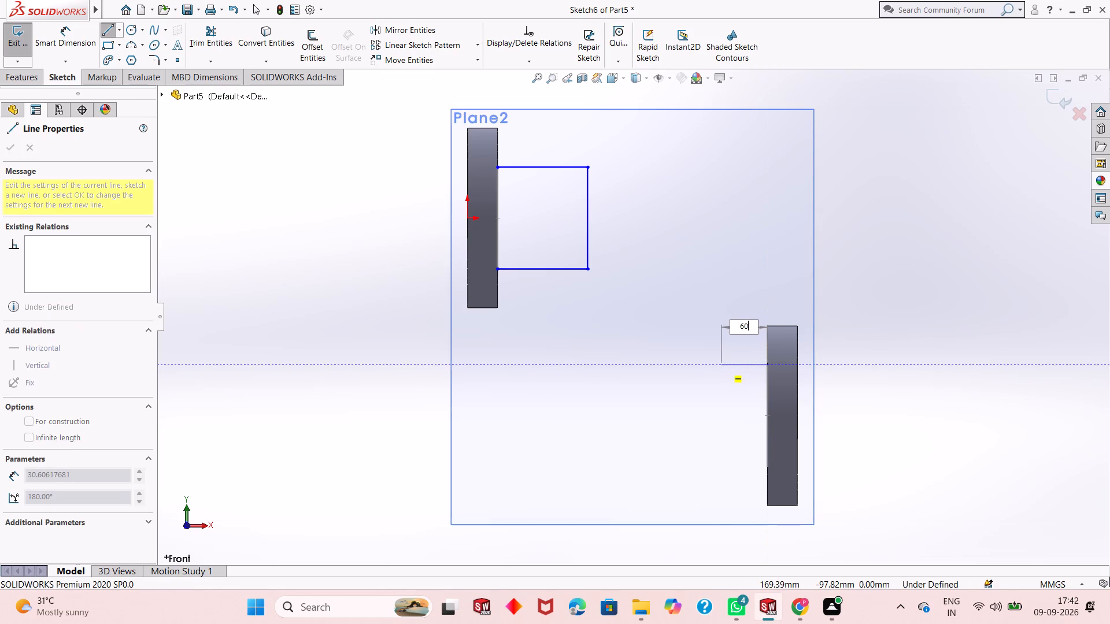
pyautogui.press('Return')
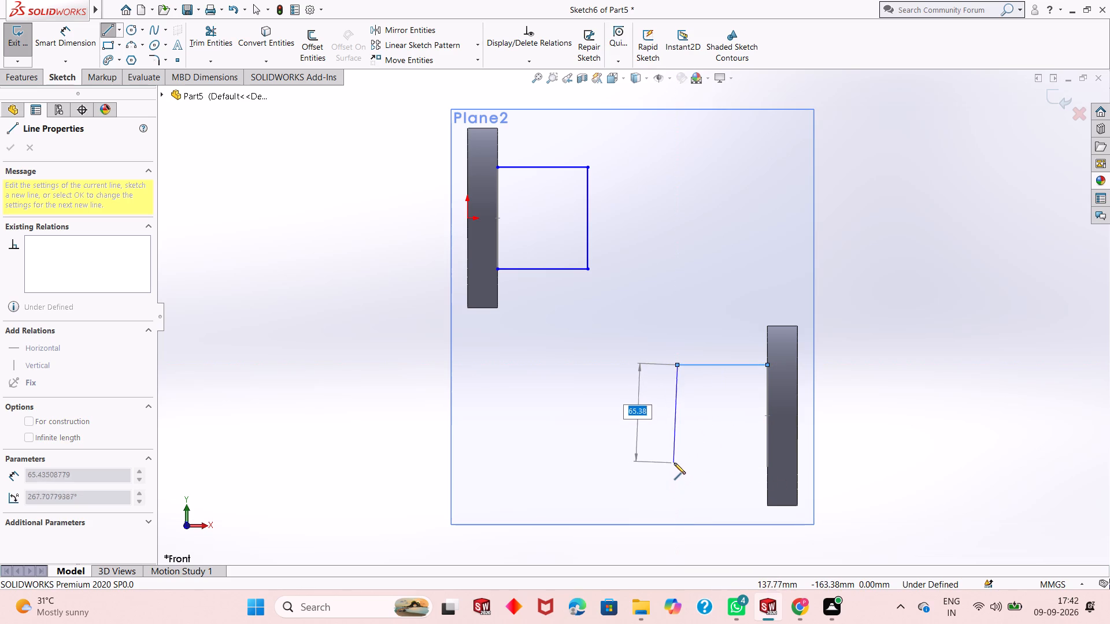
pyautogui.click(676, 469)
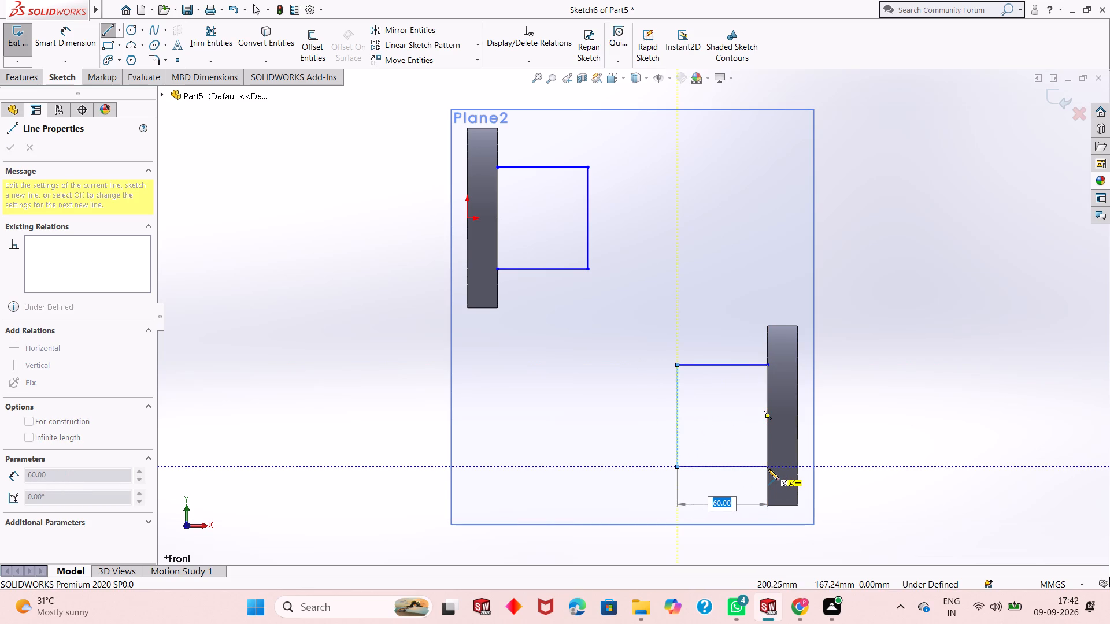
pyautogui.click(768, 469)
pyautogui.press('Escape')
pyautogui.press('Escape')
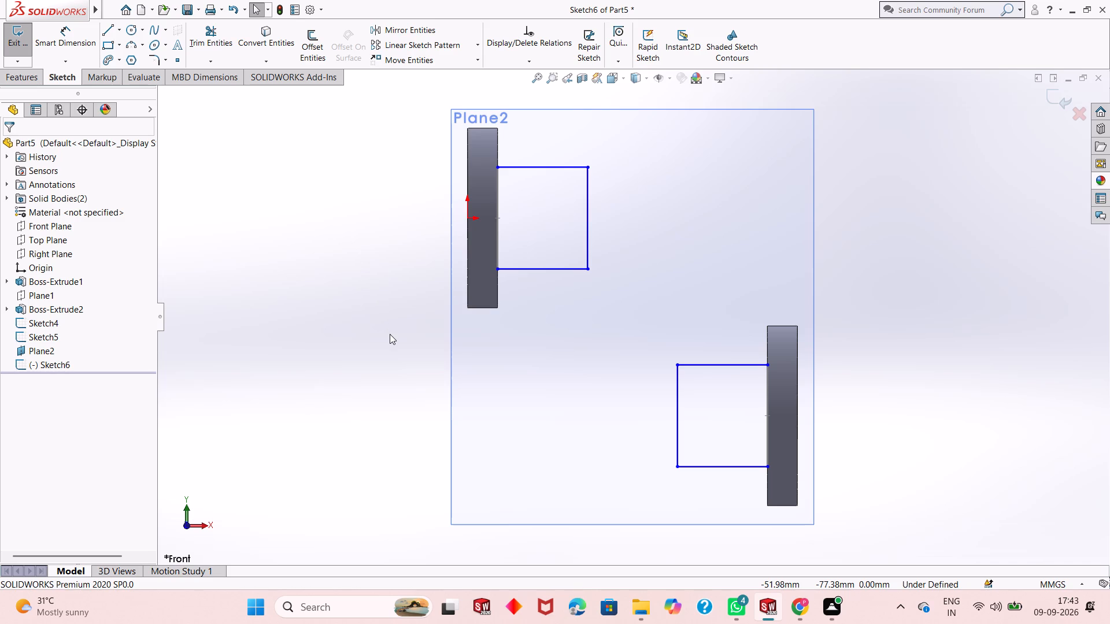
# Sketch a corner rectangle about 49 mm wide in the space between the two flange outlines.
pyautogui.click(110, 45)
pyautogui.click(586, 295)
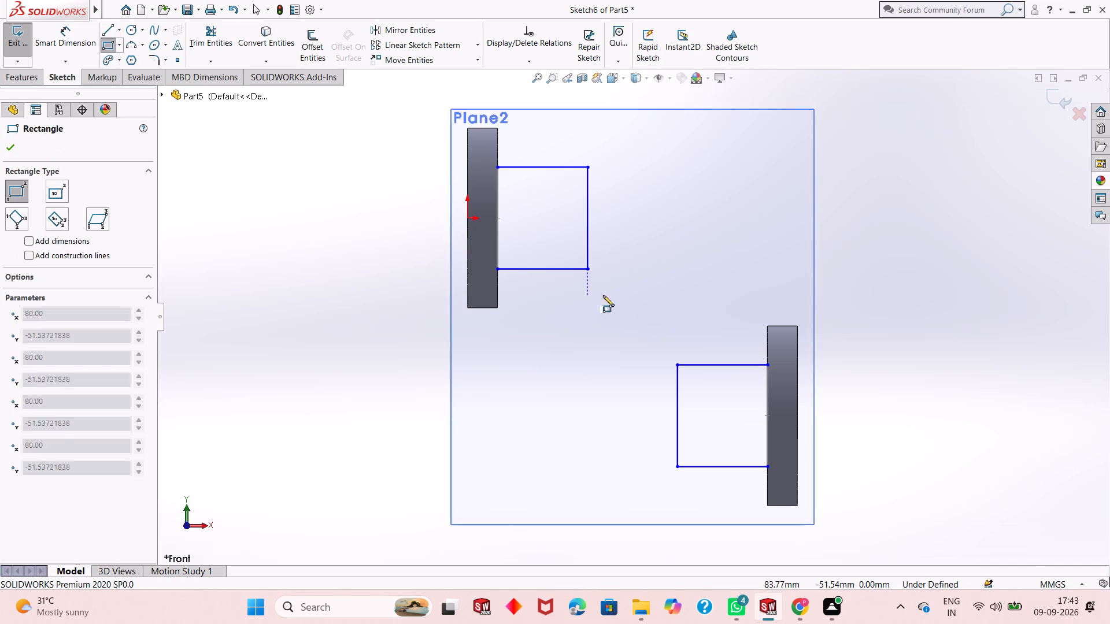
pyautogui.click(661, 346)
pyautogui.press('Escape')
pyautogui.press('Escape')
pyautogui.press('Escape')
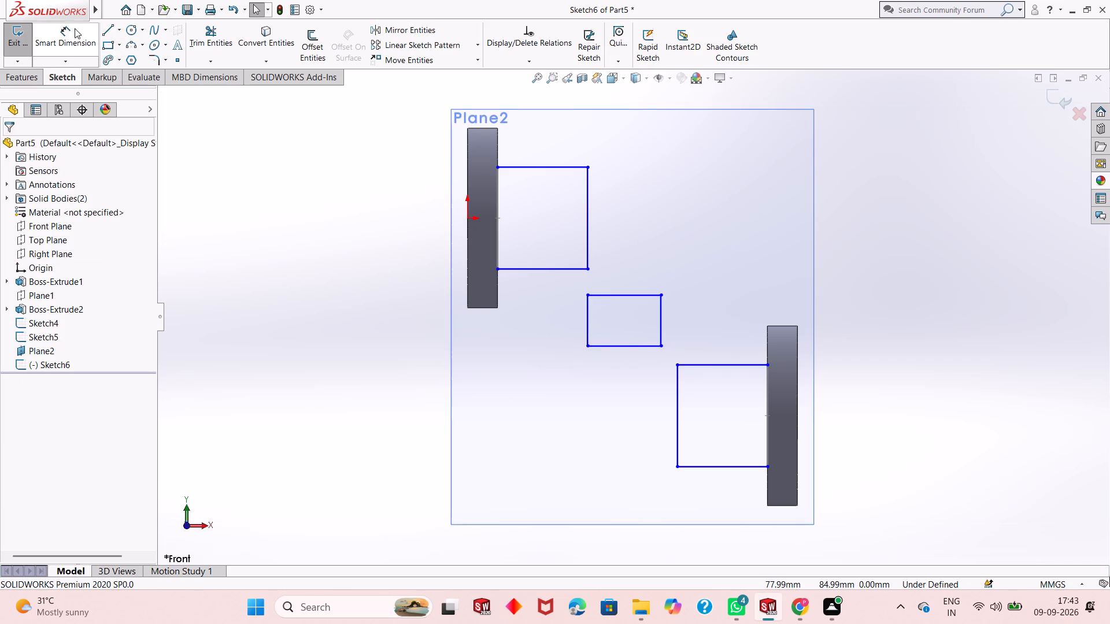
# Dimension the middle rectangle to 50 mm high and 68 mm wide.
pyautogui.click(65, 31)
pyautogui.click(658, 315)
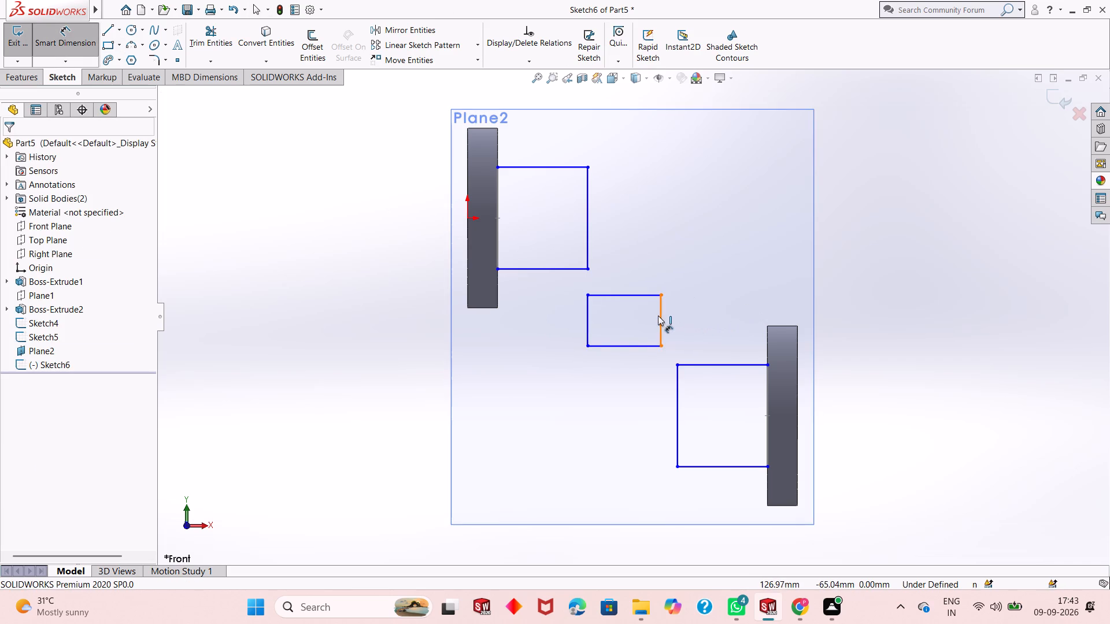
pyautogui.click(705, 314)
pyautogui.write('50')
pyautogui.press('Return')
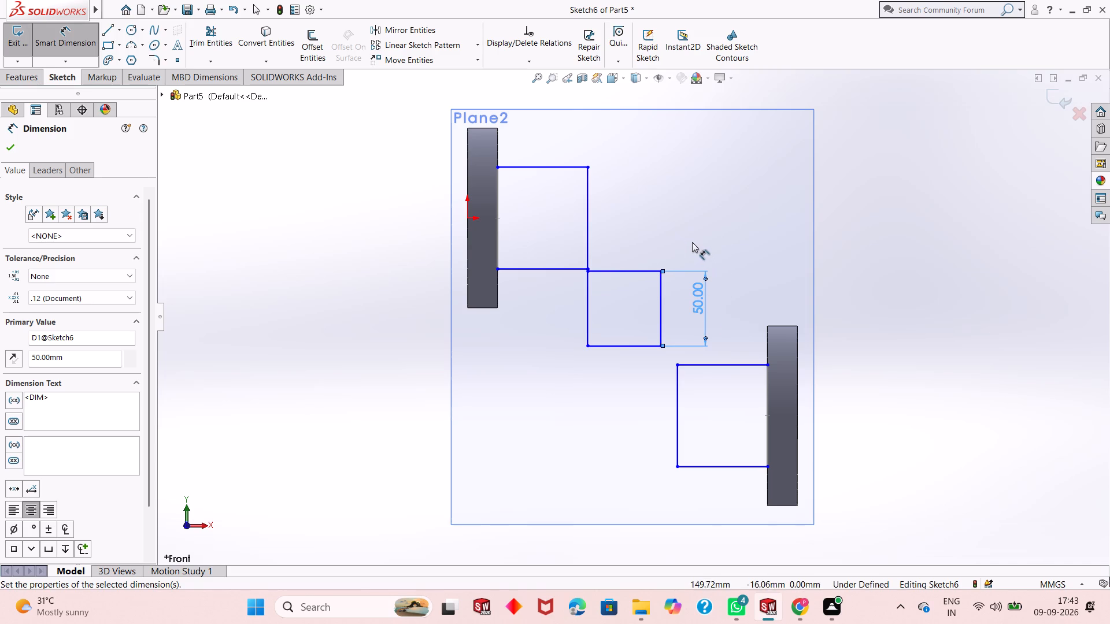
pyautogui.press('Escape')
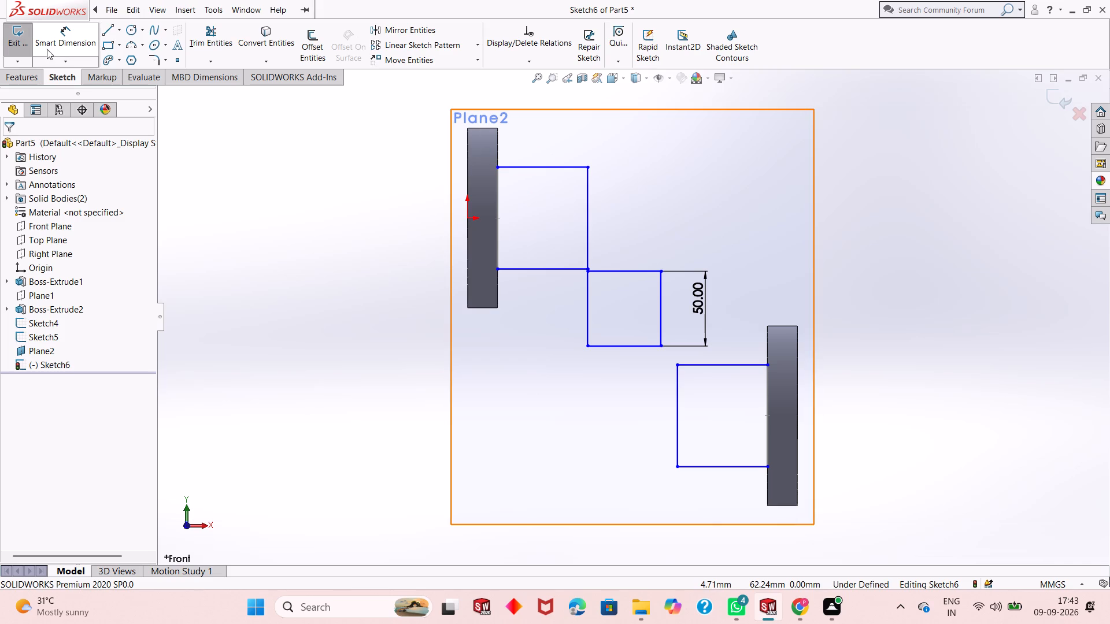
pyautogui.click(68, 40)
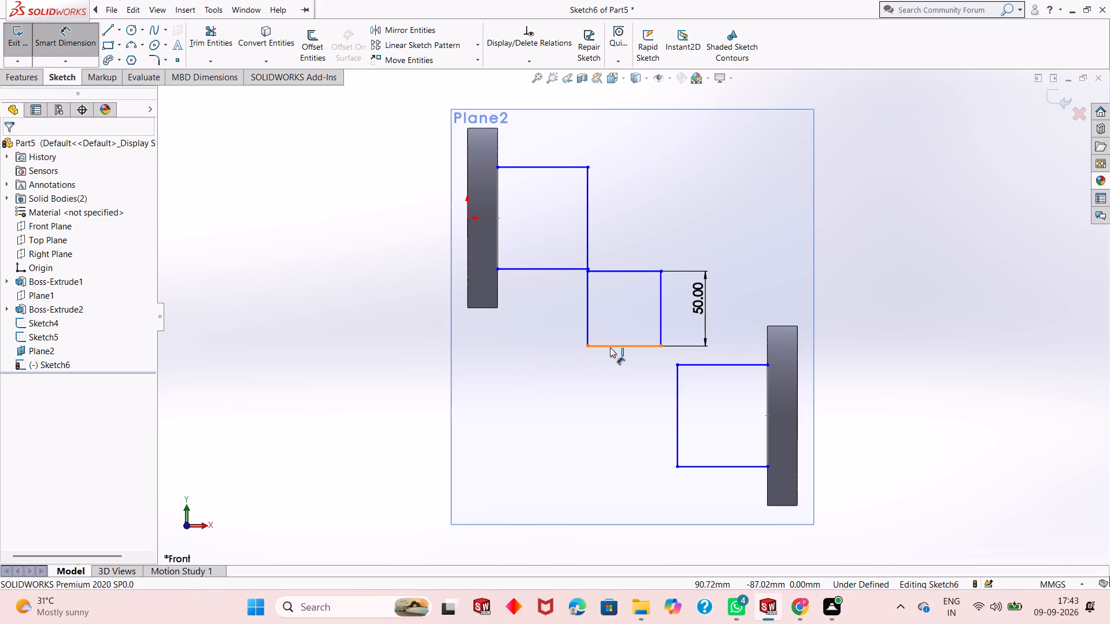
pyautogui.click(616, 348)
pyautogui.click(615, 368)
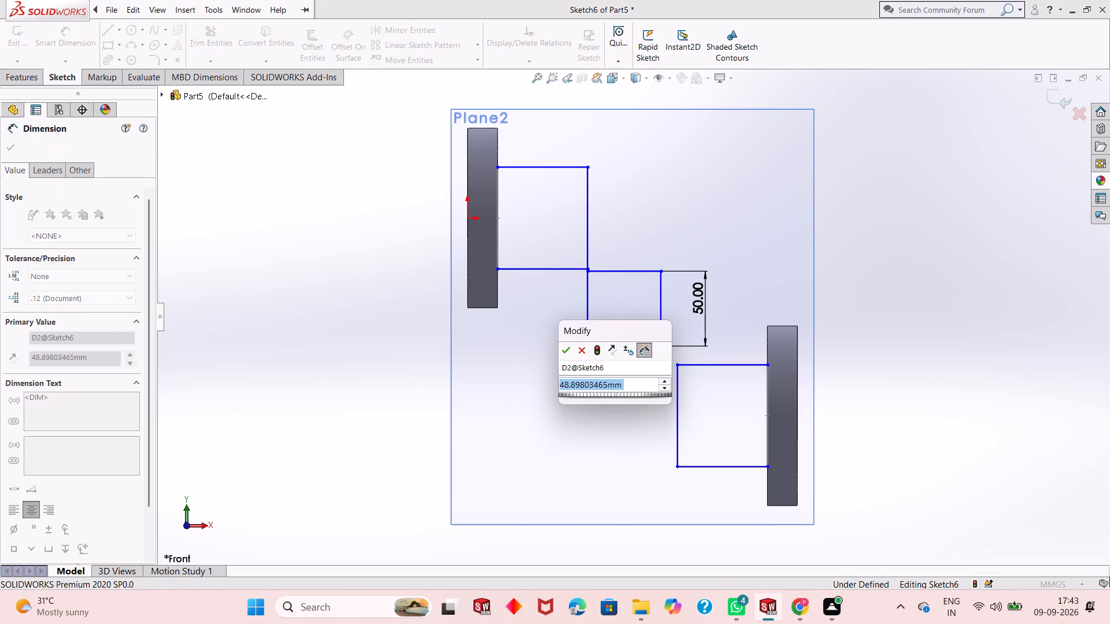
pyautogui.write('68')
pyautogui.press('Return')
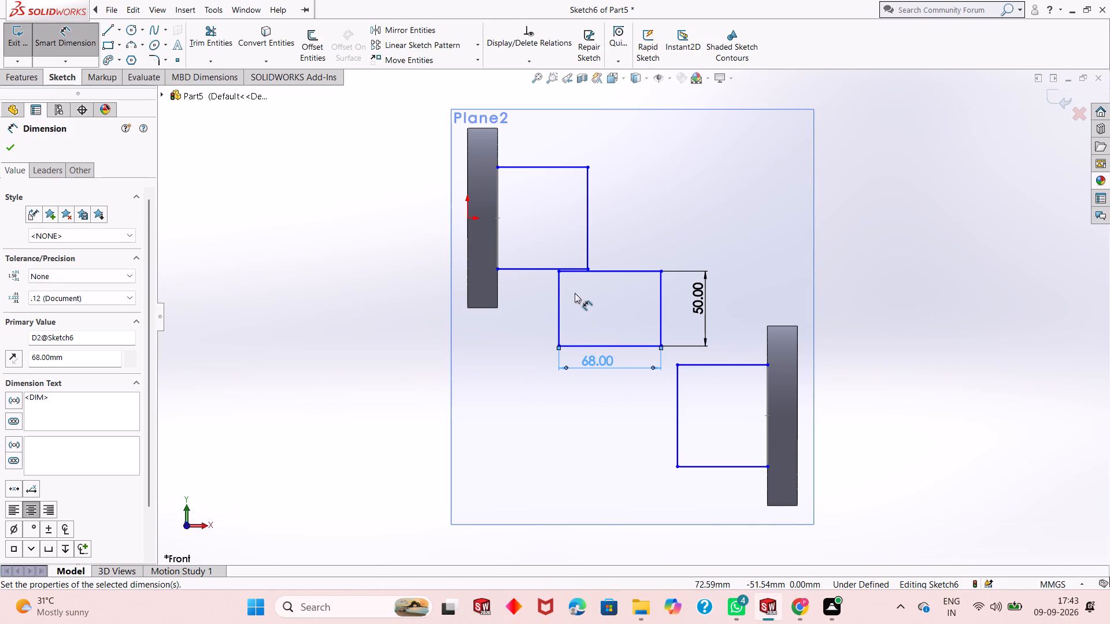
# Set a 0 mm horizontal distance between the middle rectangle's upper-left corner and the four-hole flange outline's lower-right corner.
pyautogui.click(559, 273)
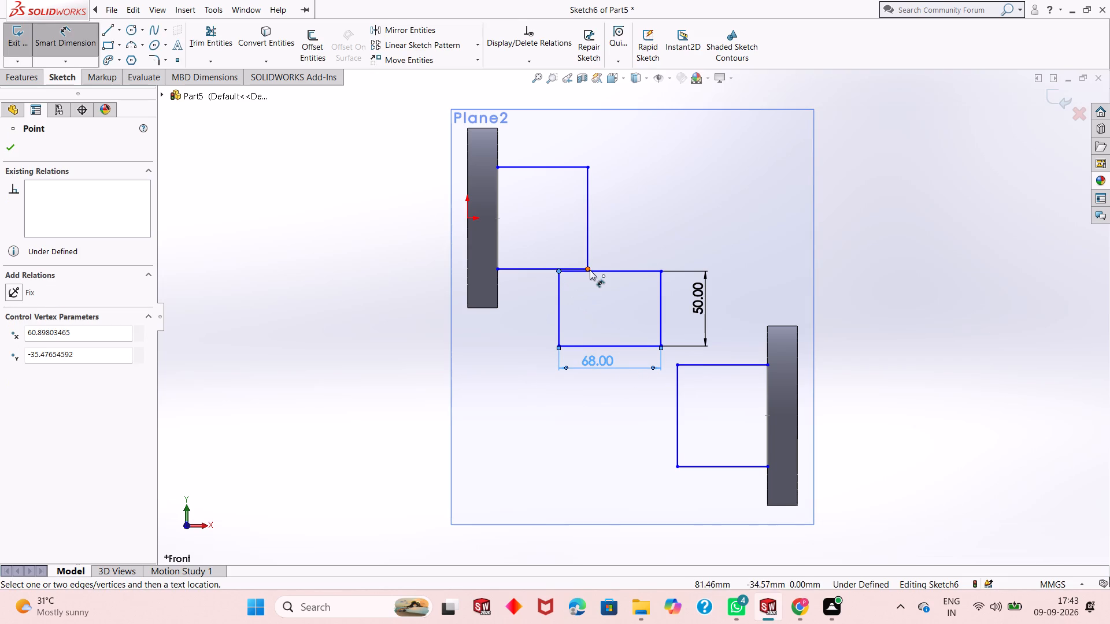
pyautogui.click(590, 270)
pyautogui.click(563, 493)
pyautogui.press('0')
pyautogui.press('Return')
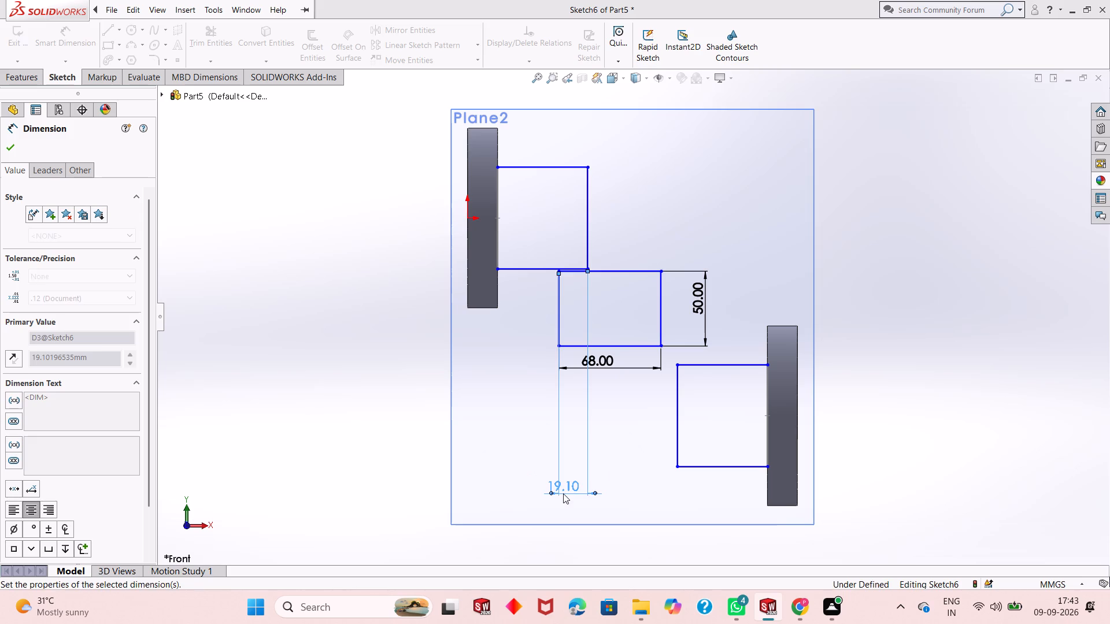
pyautogui.press('Escape')
pyautogui.press('Escape')
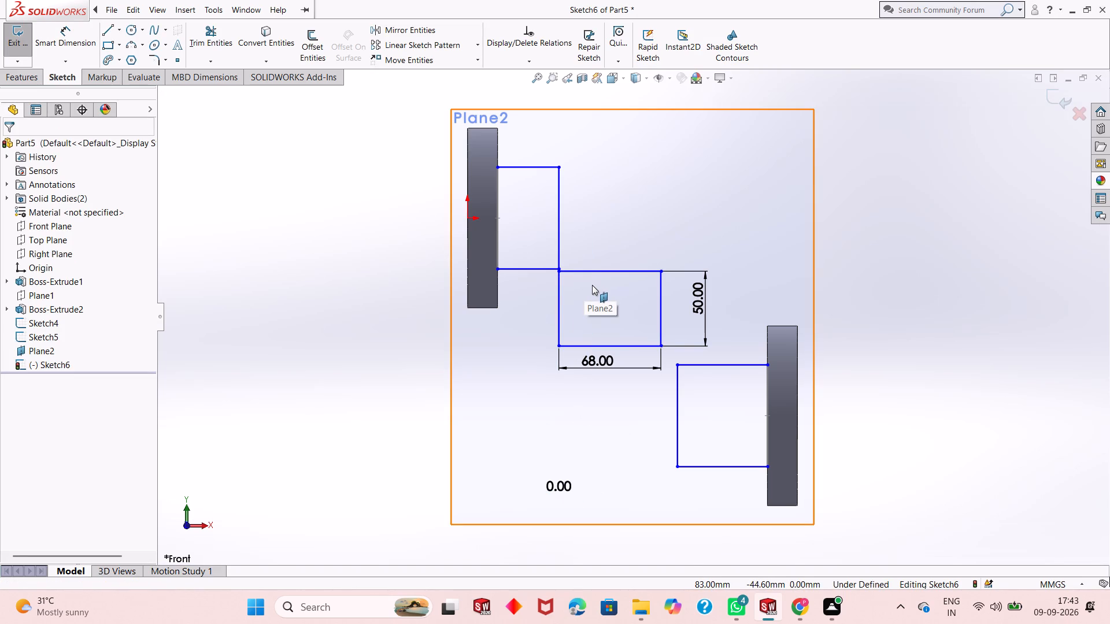
pyautogui.click(560, 268)
pyautogui.click(560, 274)
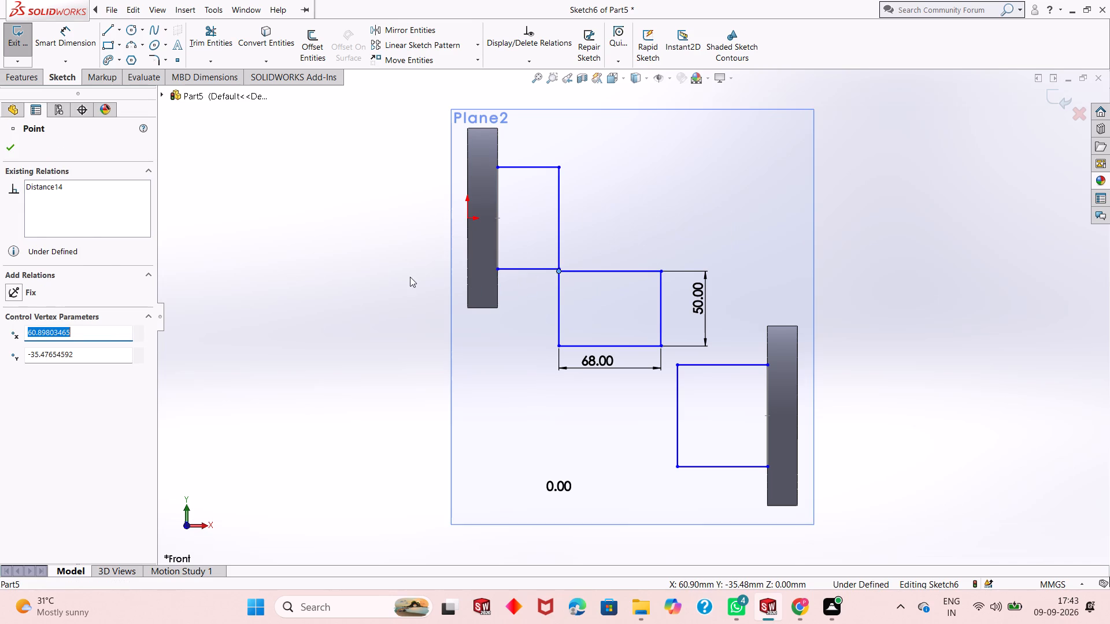
pyautogui.press('Escape')
pyautogui.press('Escape')
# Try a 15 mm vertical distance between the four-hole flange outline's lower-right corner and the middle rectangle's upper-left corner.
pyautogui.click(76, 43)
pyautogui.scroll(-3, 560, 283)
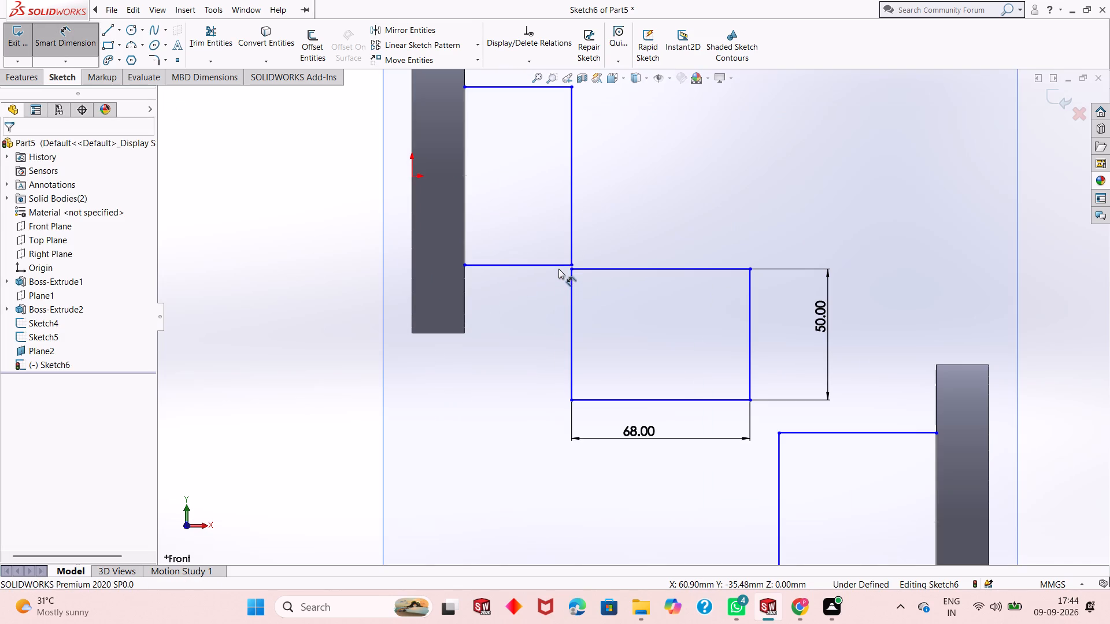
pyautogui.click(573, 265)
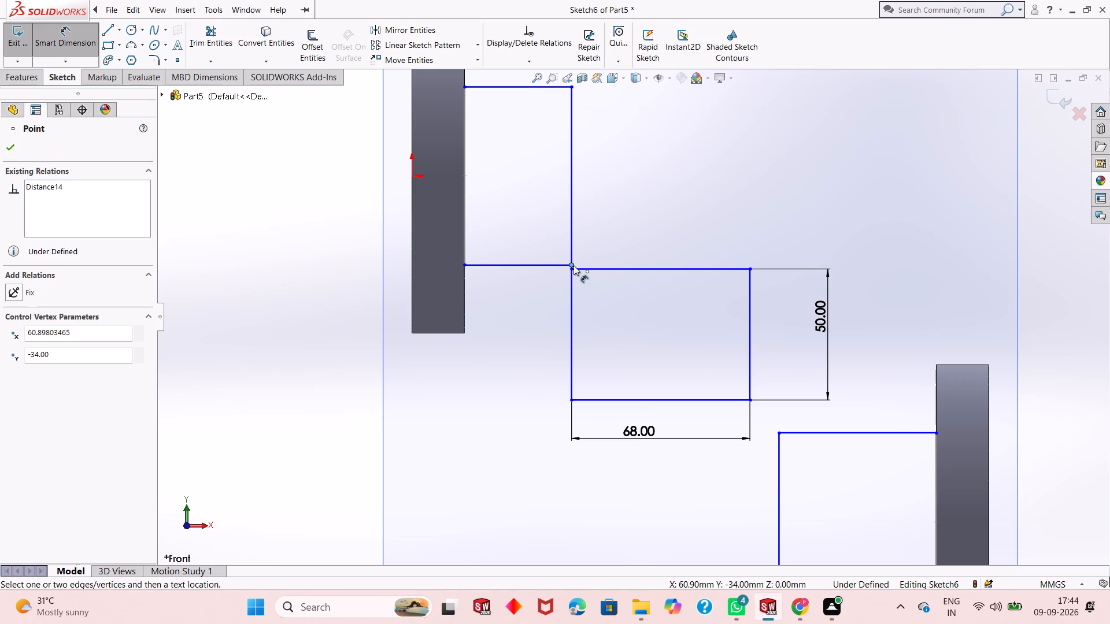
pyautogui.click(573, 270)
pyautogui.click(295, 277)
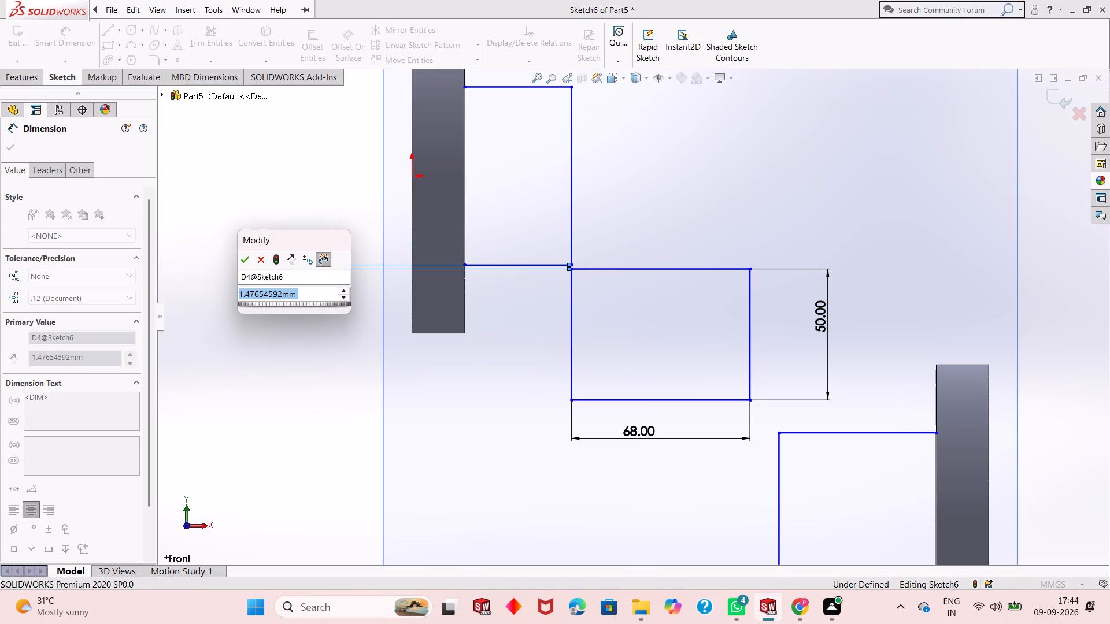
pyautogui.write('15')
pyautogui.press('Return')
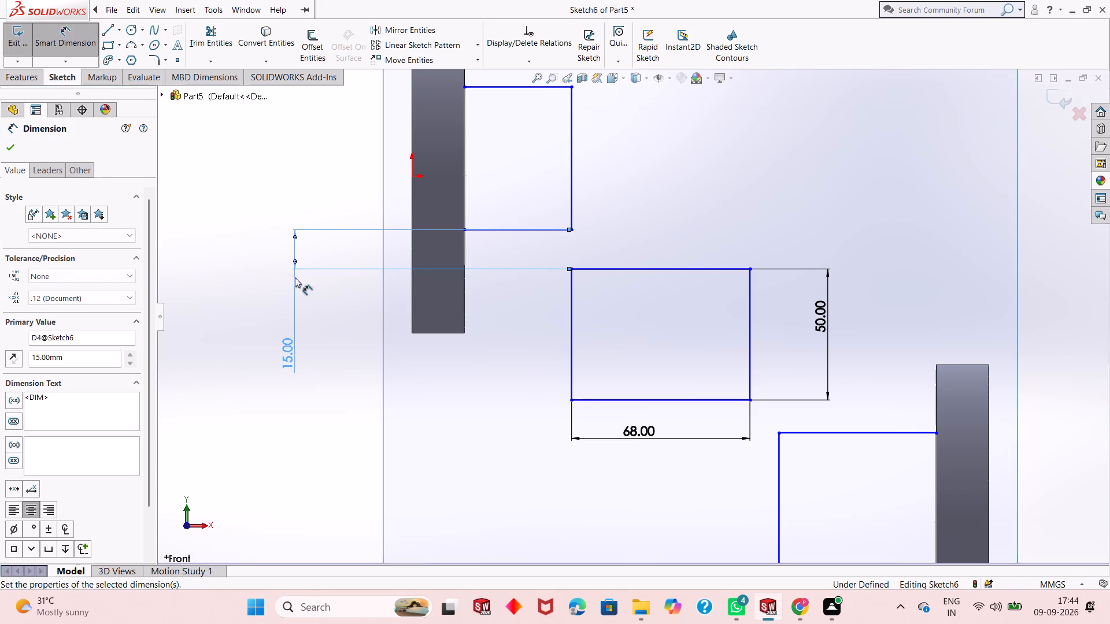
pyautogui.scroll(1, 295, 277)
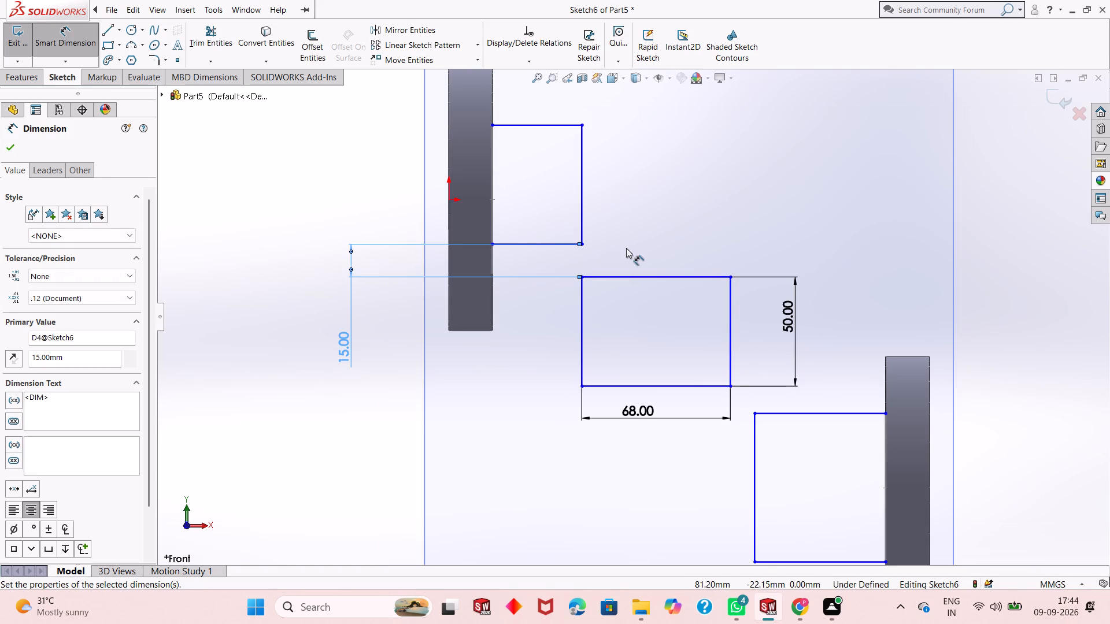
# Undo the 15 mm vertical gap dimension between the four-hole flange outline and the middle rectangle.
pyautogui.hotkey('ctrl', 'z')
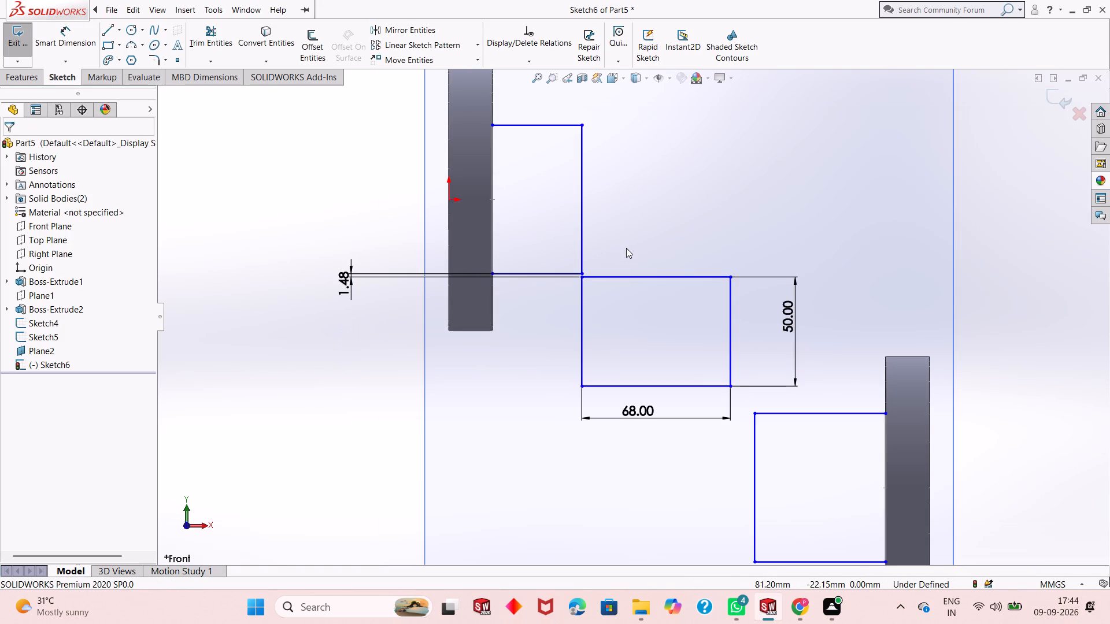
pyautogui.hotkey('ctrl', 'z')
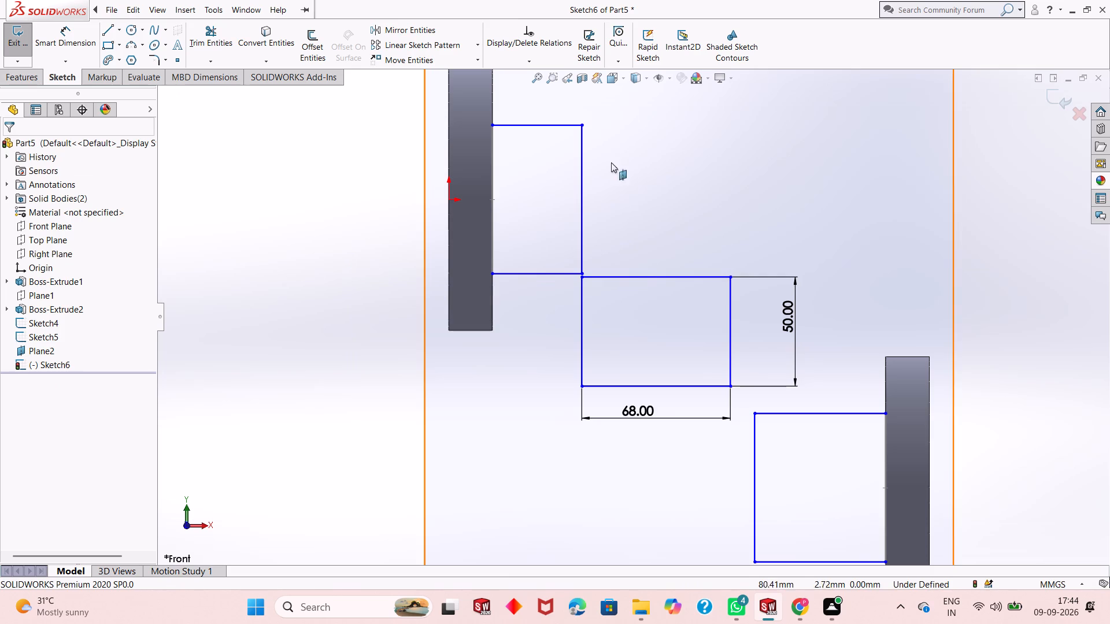
# Dimension the vertical line of the four-hole flange outline at 68 mm.
pyautogui.click(91, 34)
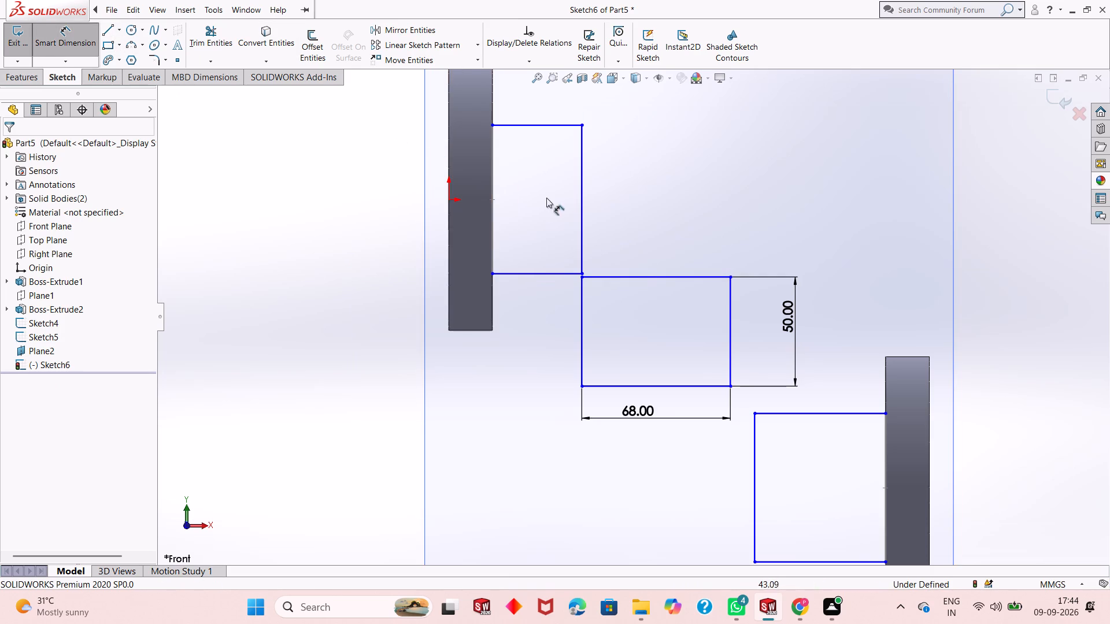
pyautogui.click(583, 198)
pyautogui.click(642, 195)
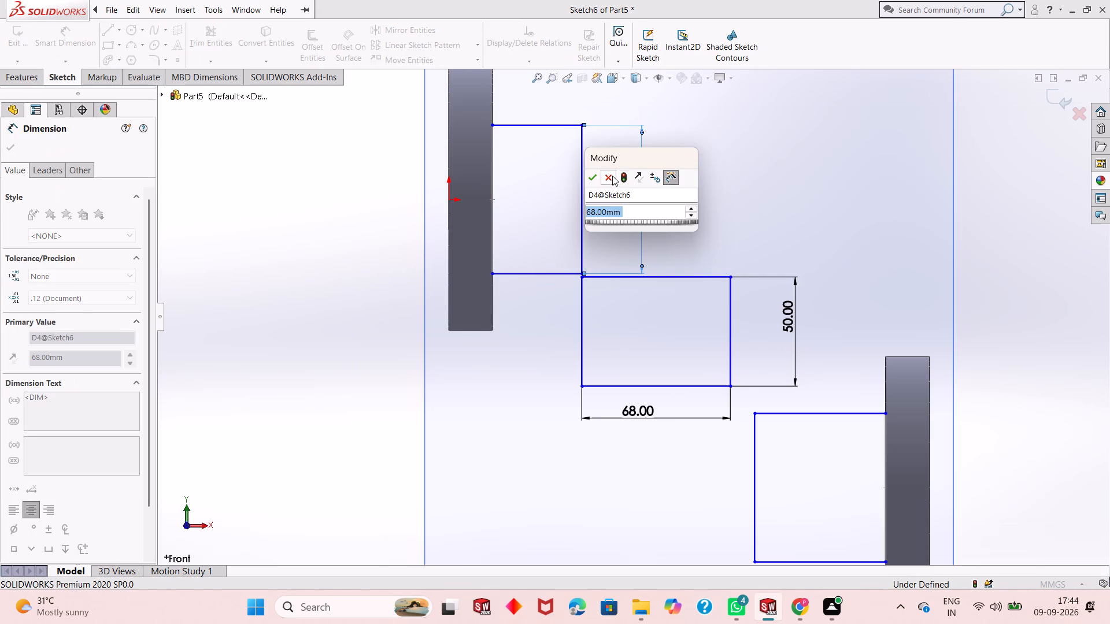
pyautogui.click(589, 182)
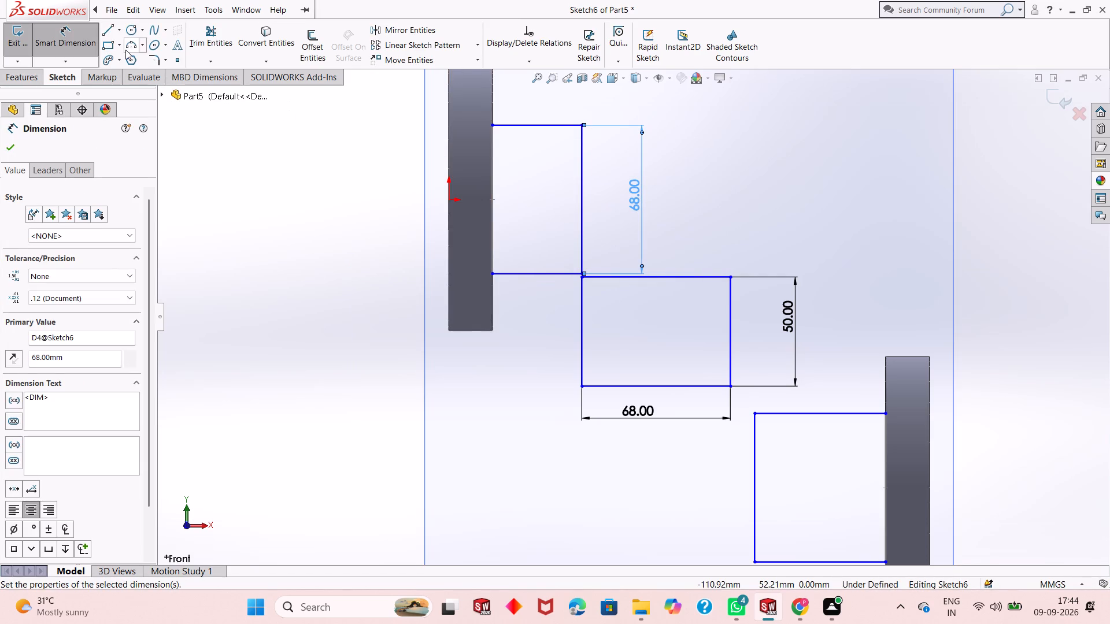
pyautogui.scroll(-7, 589, 277)
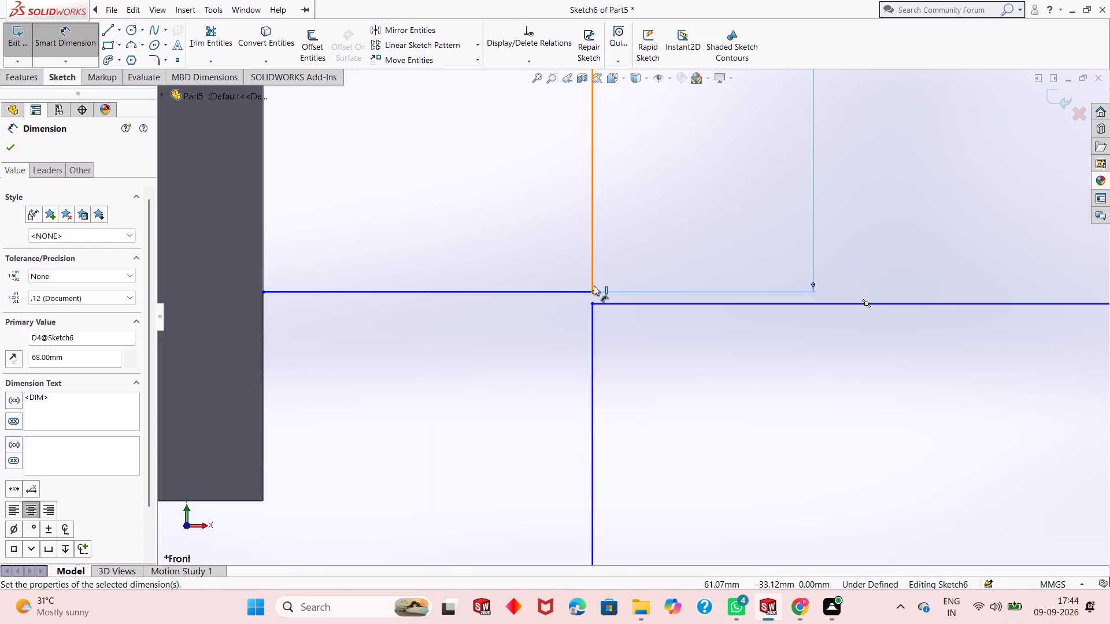
pyautogui.press('Escape')
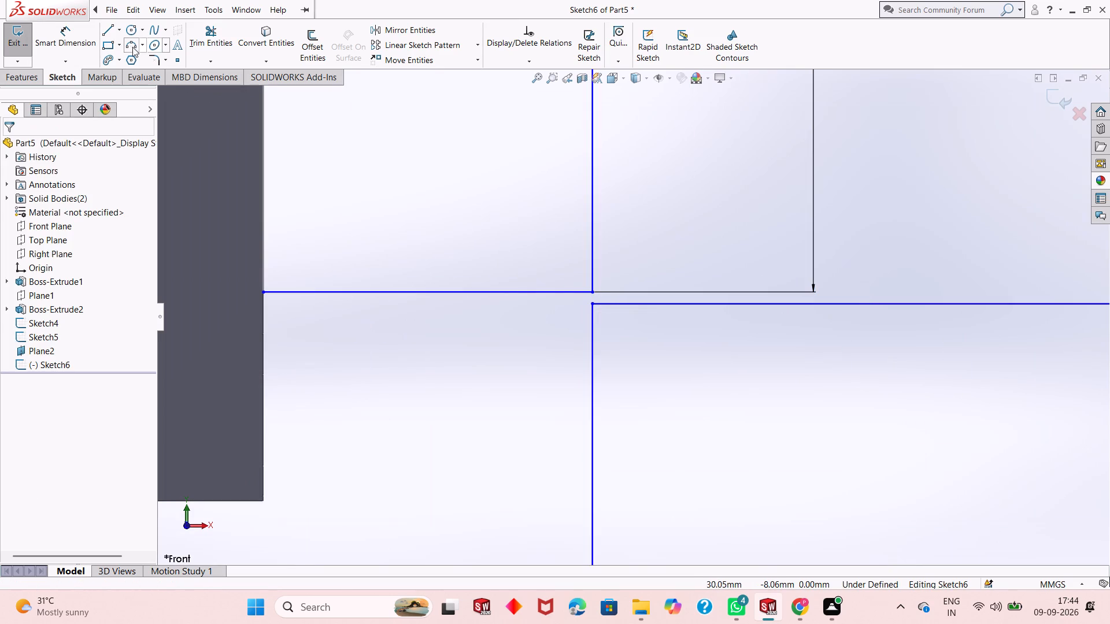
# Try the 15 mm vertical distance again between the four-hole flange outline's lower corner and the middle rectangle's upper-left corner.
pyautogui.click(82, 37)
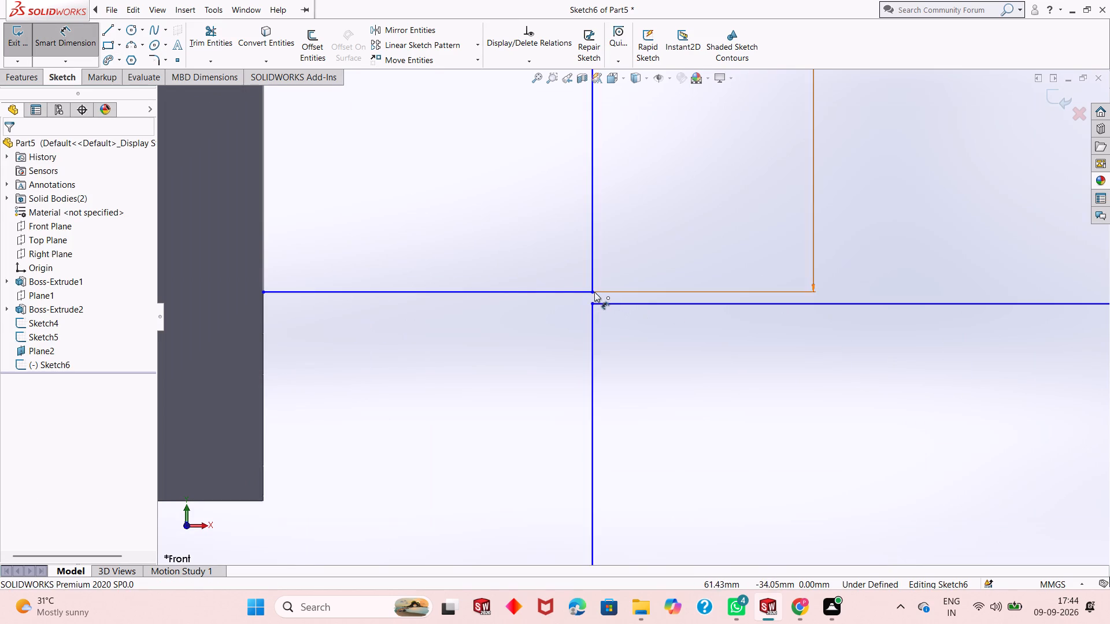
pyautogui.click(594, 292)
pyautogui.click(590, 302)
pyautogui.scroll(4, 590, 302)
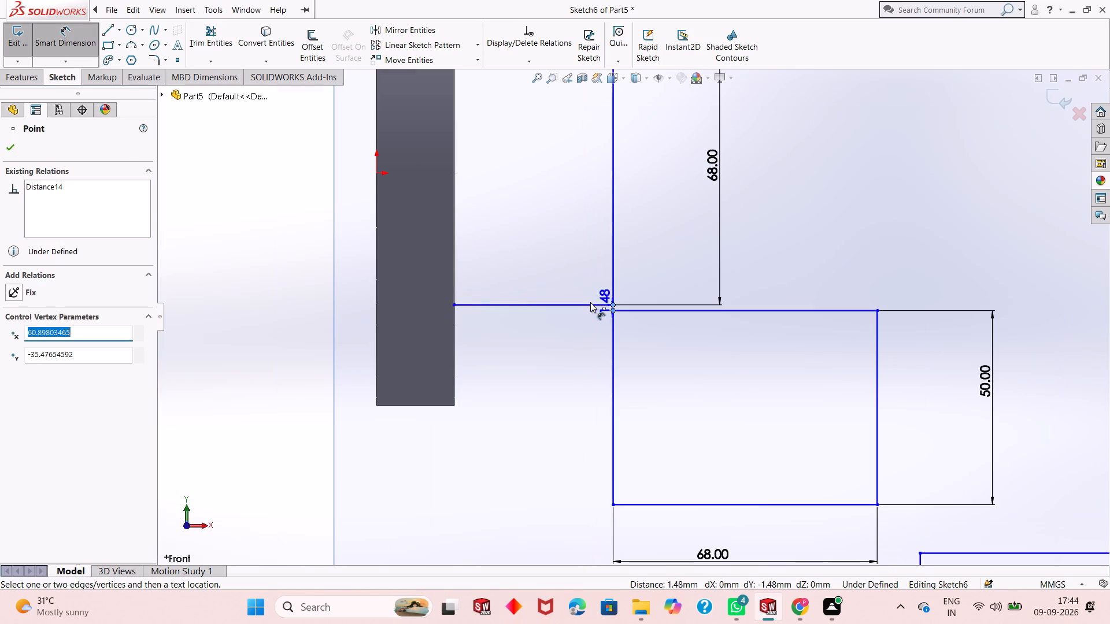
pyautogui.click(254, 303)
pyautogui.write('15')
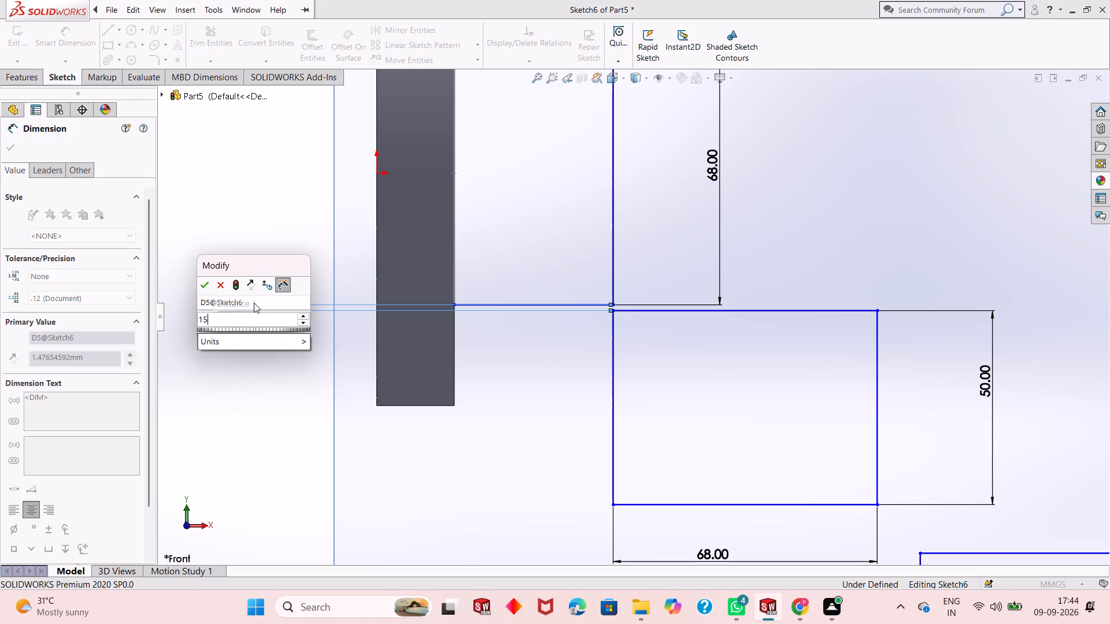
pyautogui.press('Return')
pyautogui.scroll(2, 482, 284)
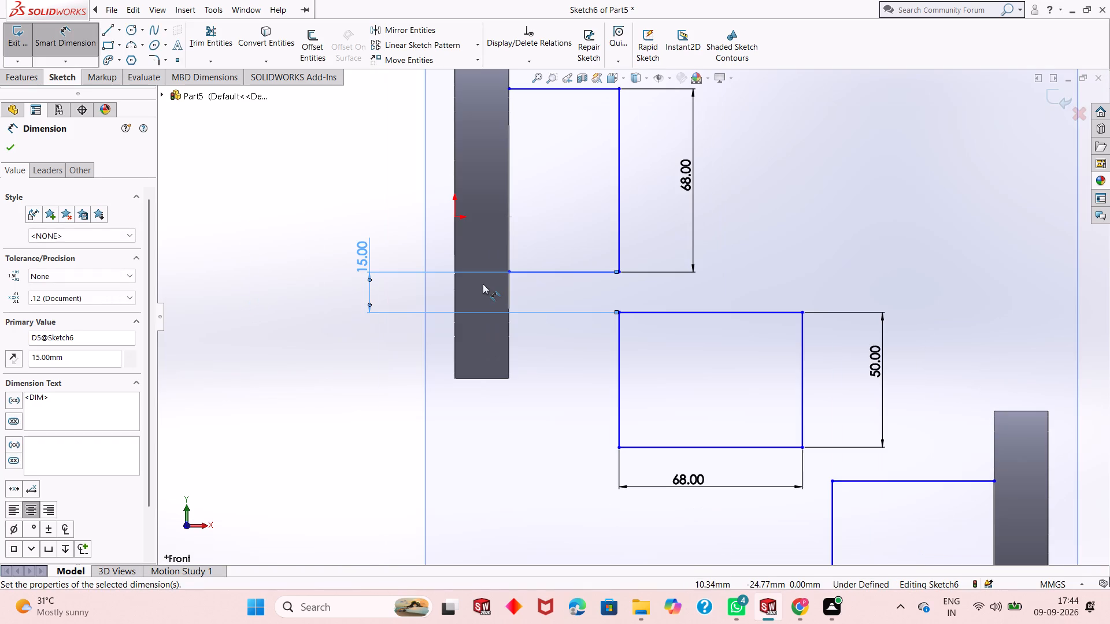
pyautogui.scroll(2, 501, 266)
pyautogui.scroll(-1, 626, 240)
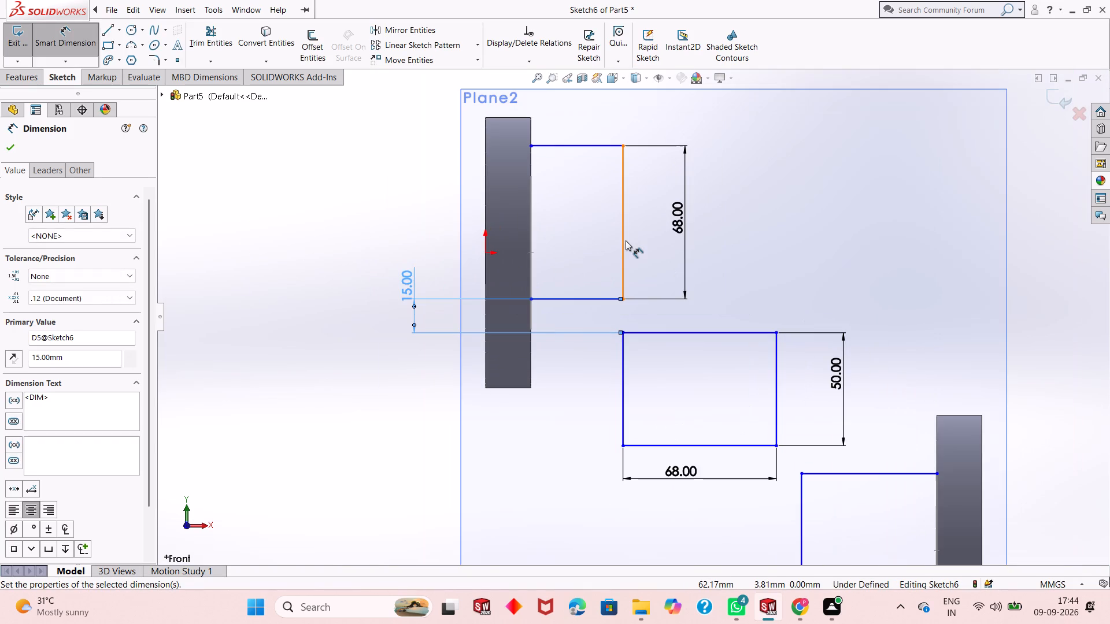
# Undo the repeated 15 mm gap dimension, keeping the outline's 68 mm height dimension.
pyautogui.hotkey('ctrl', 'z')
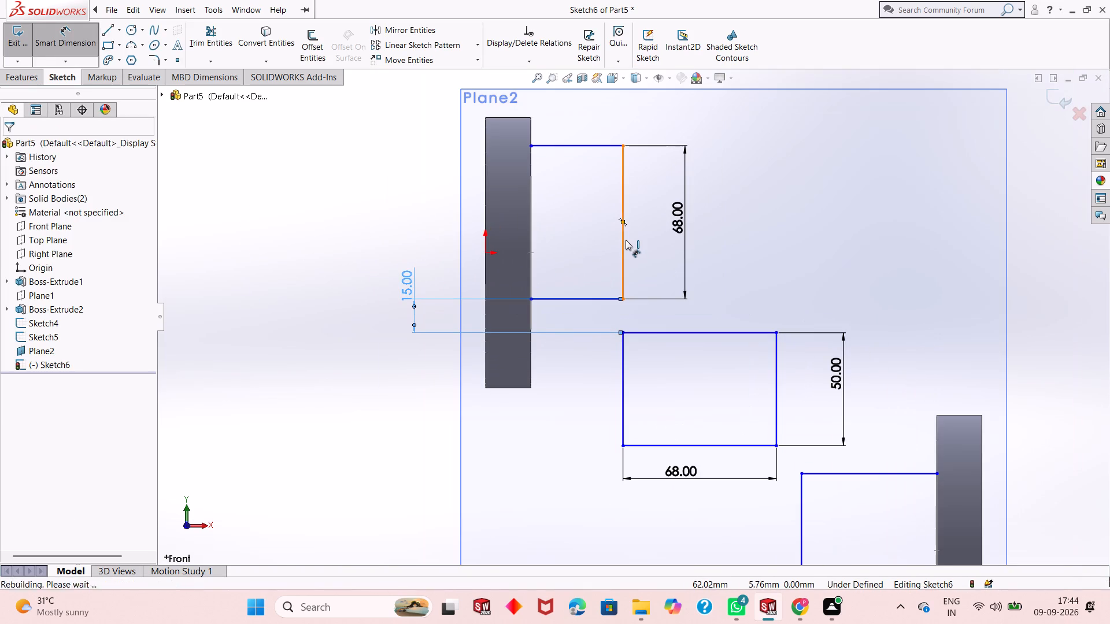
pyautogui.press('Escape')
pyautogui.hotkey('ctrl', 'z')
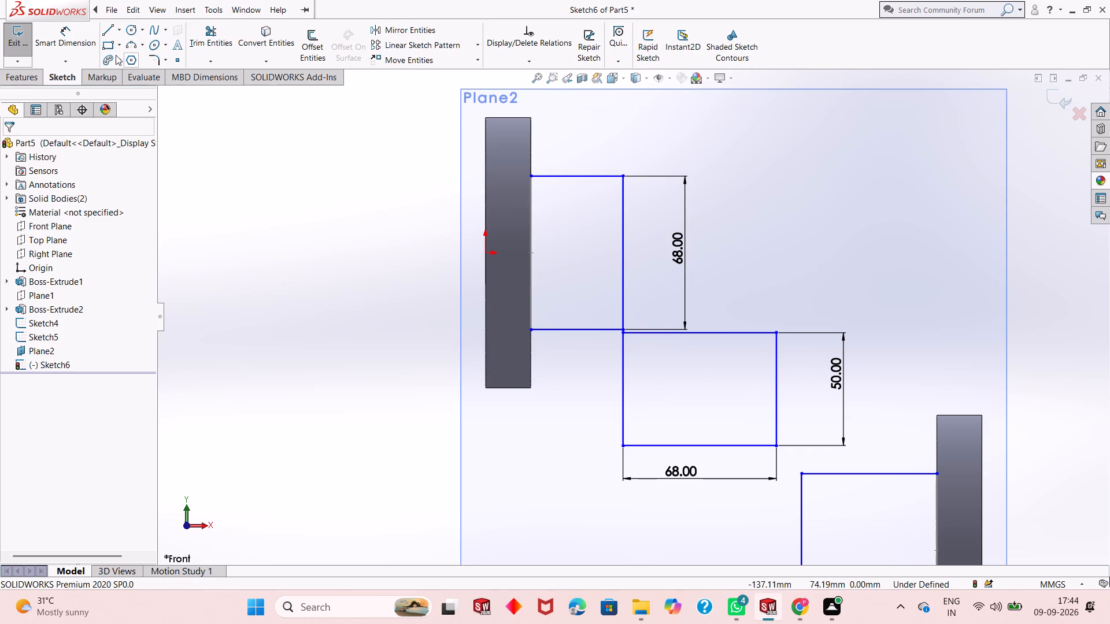
# Dimension the vertical distance from the origin to the flange-side end of the four-hole flange outline's lower line at 34 mm.
pyautogui.click(72, 29)
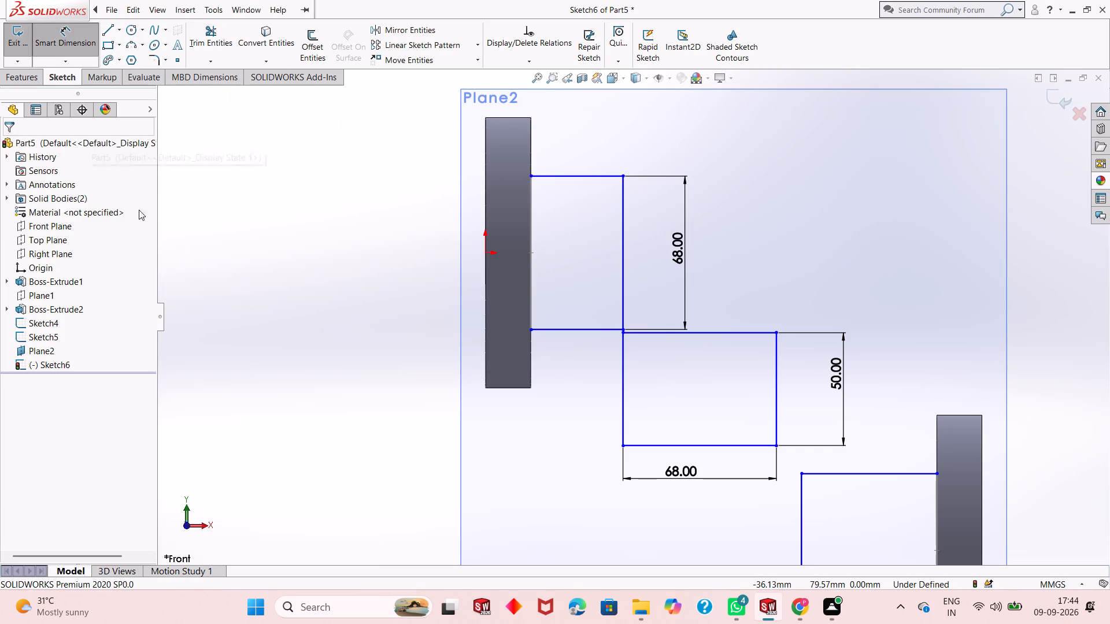
pyautogui.click(530, 330)
pyautogui.click(482, 254)
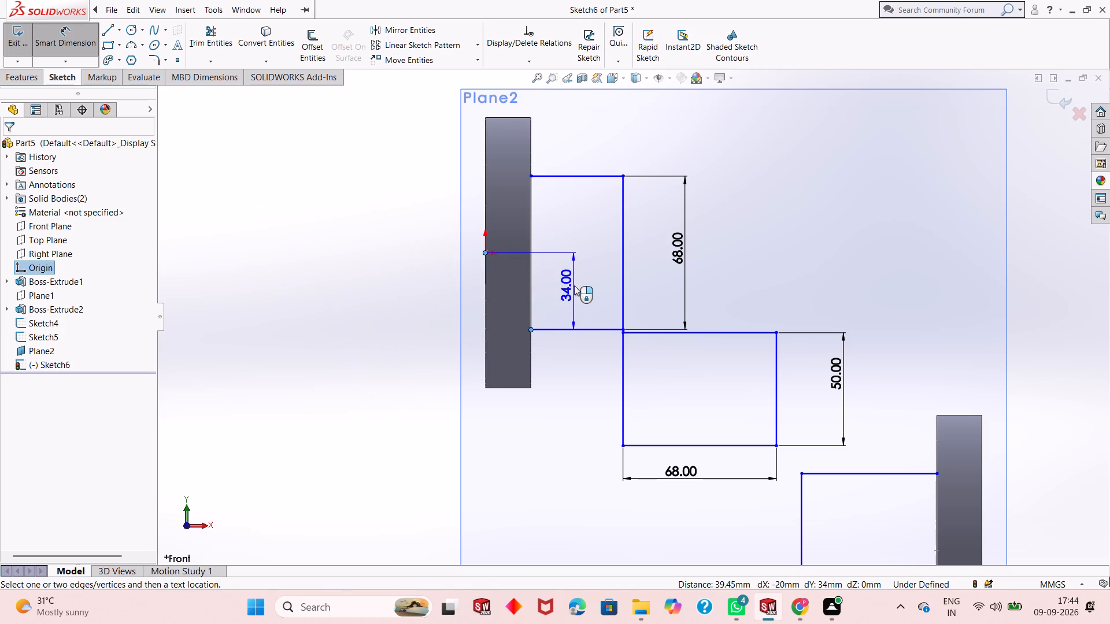
pyautogui.click(574, 286)
pyautogui.click(525, 269)
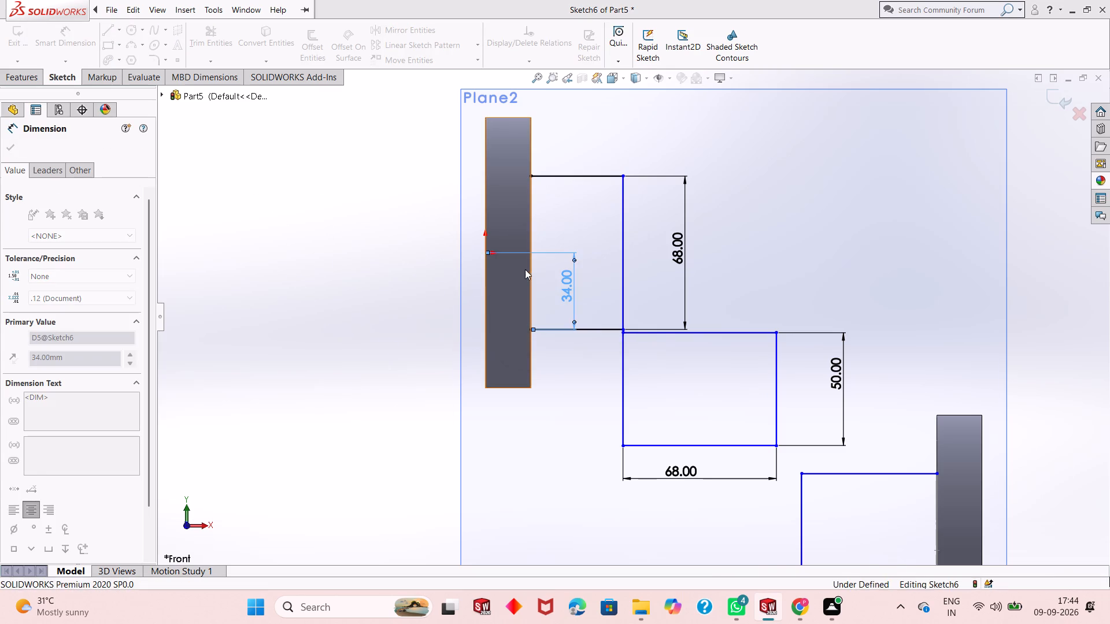
pyautogui.scroll(-4, 624, 356)
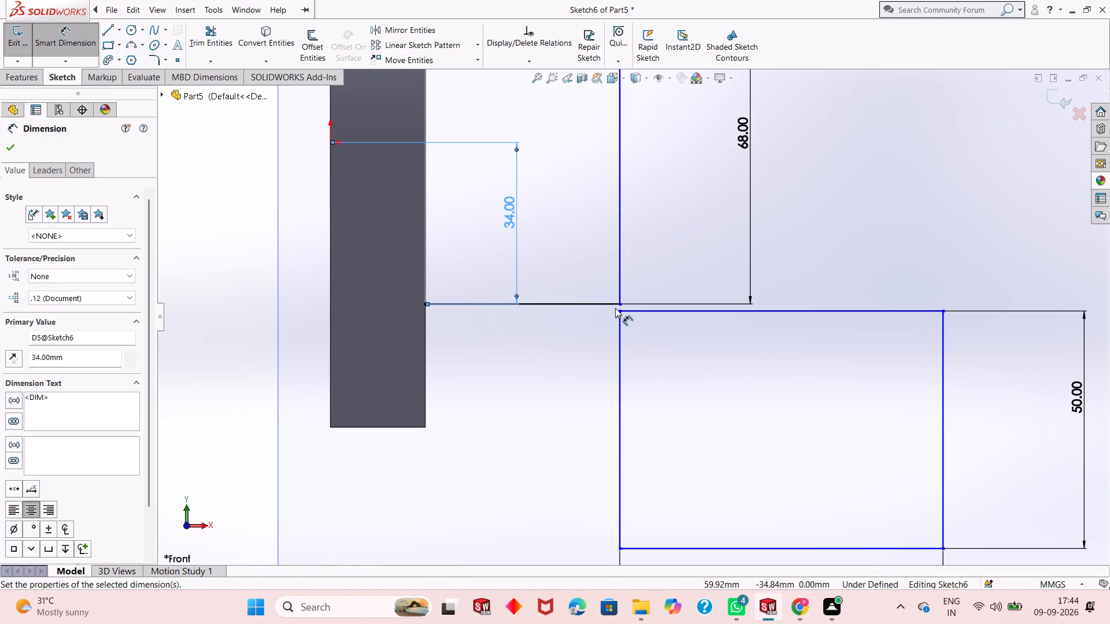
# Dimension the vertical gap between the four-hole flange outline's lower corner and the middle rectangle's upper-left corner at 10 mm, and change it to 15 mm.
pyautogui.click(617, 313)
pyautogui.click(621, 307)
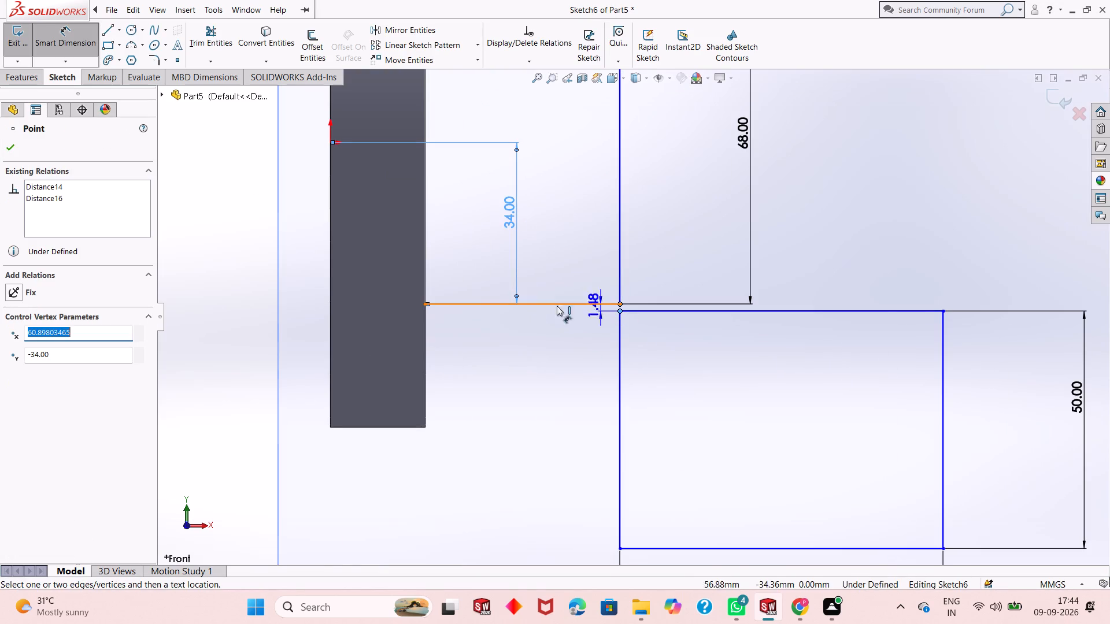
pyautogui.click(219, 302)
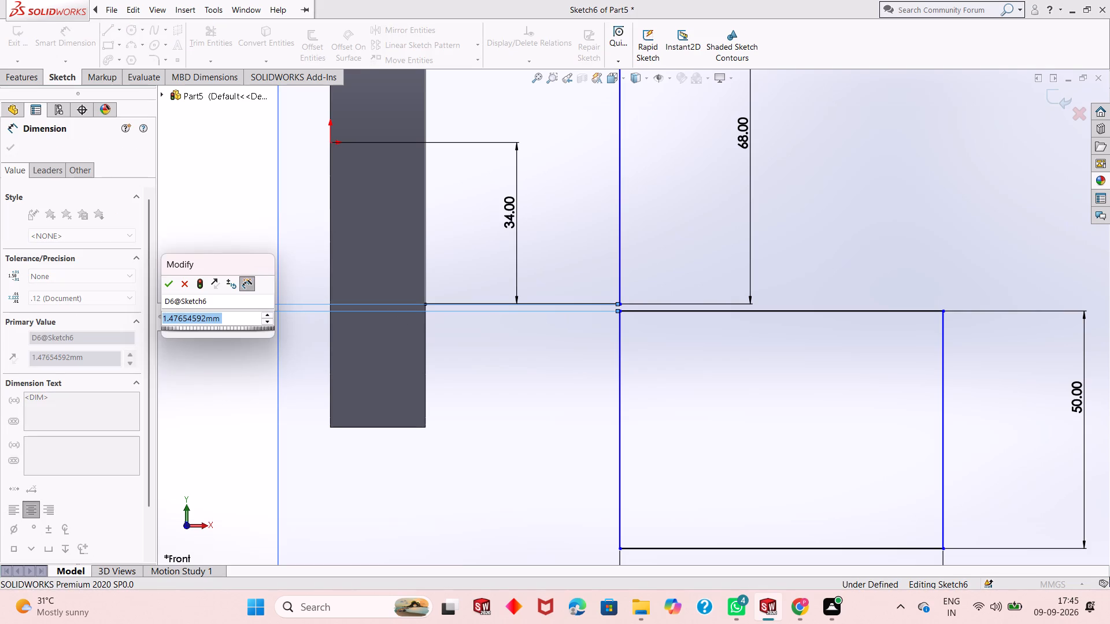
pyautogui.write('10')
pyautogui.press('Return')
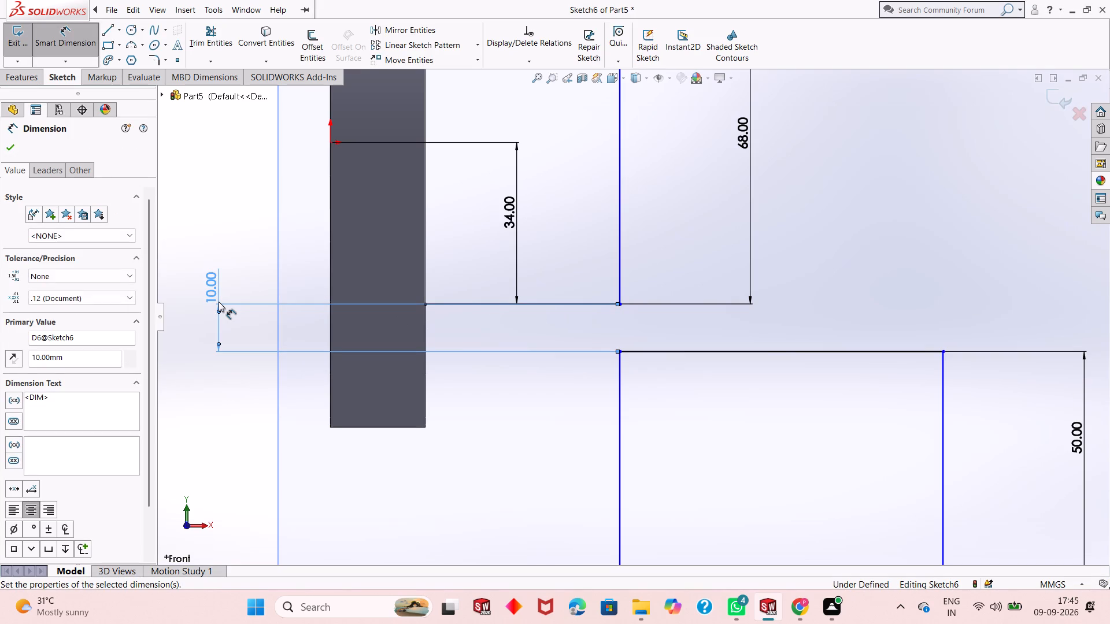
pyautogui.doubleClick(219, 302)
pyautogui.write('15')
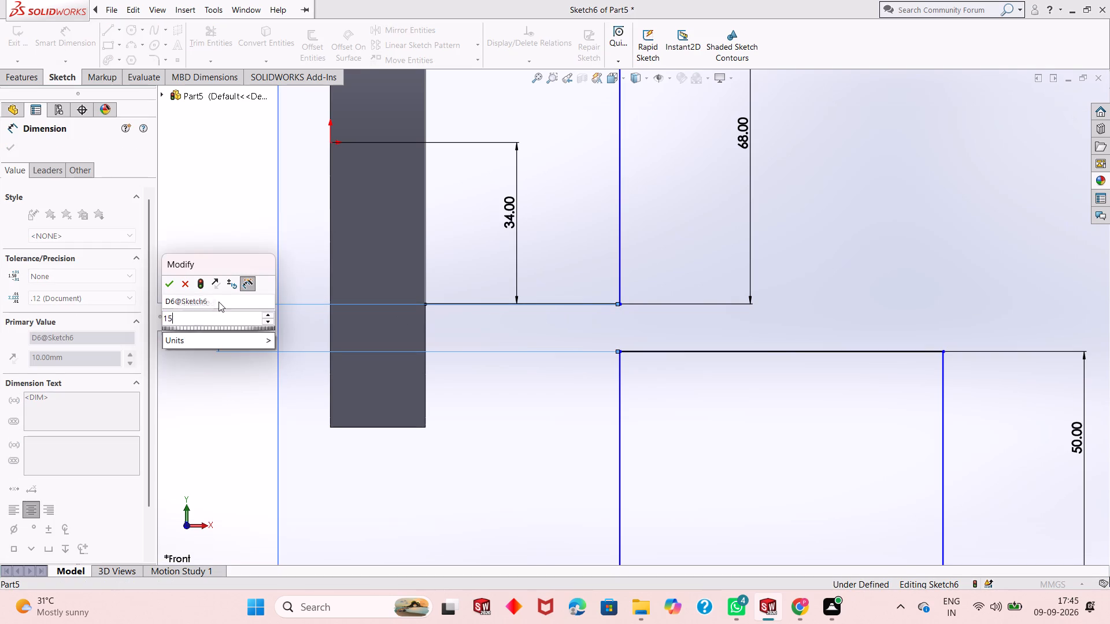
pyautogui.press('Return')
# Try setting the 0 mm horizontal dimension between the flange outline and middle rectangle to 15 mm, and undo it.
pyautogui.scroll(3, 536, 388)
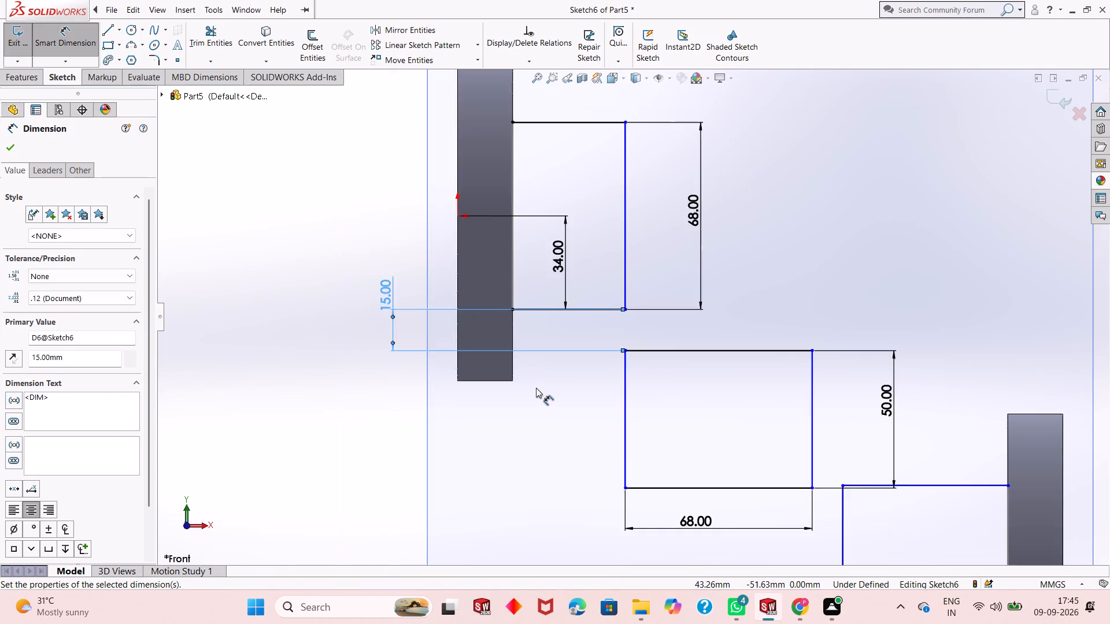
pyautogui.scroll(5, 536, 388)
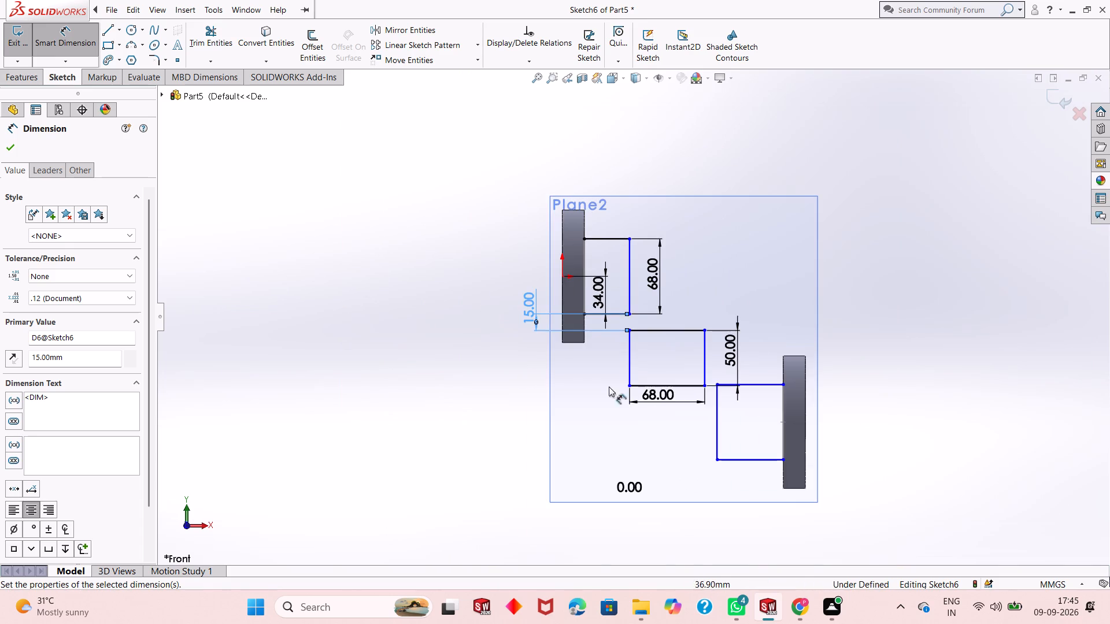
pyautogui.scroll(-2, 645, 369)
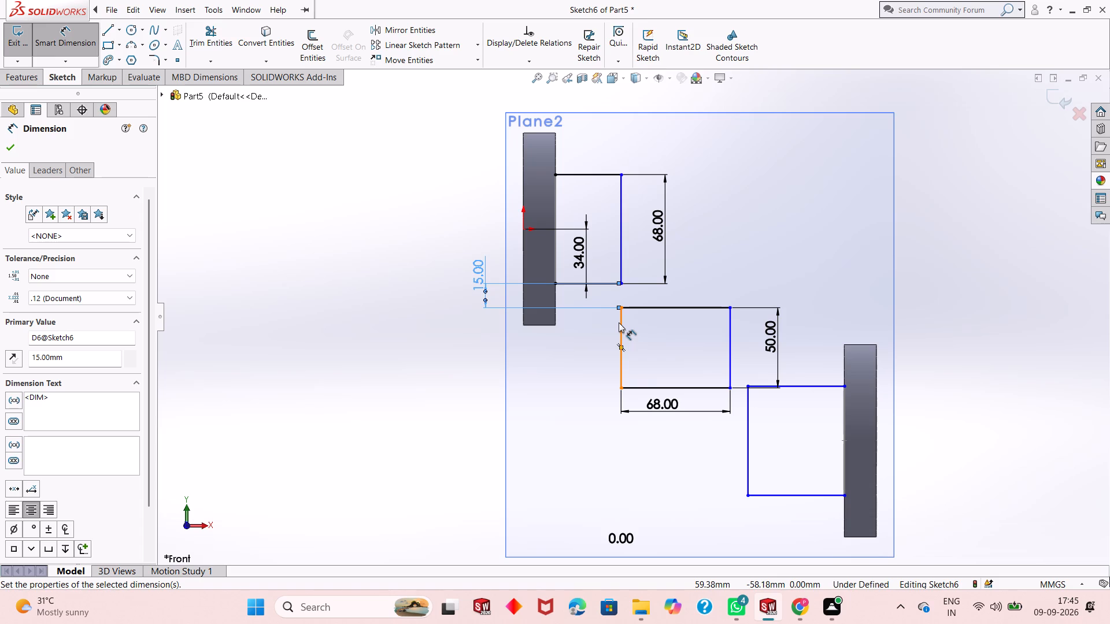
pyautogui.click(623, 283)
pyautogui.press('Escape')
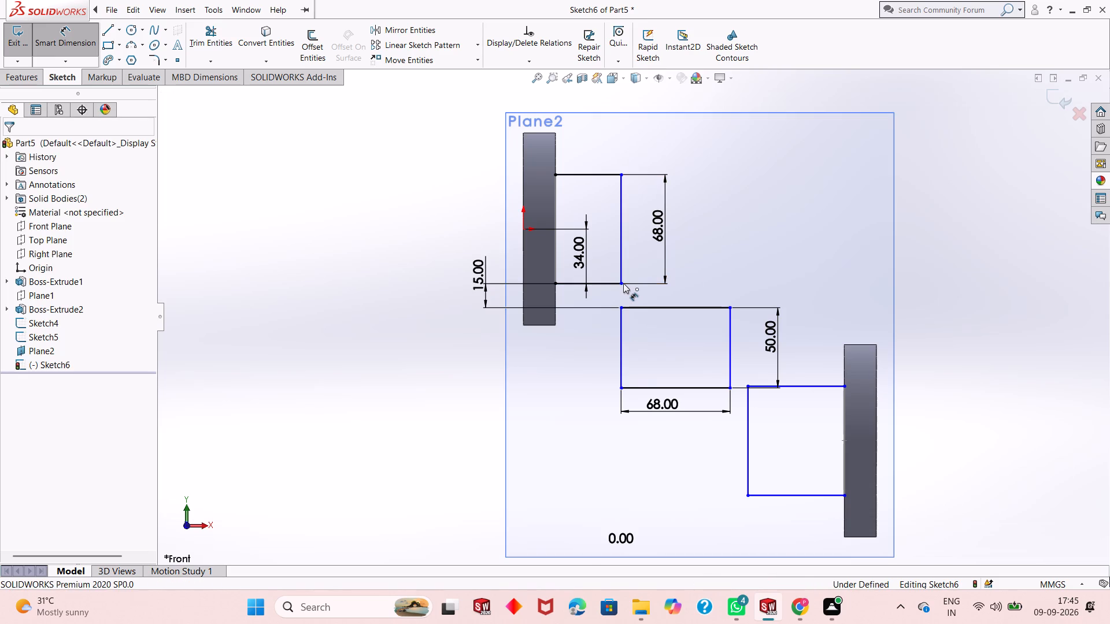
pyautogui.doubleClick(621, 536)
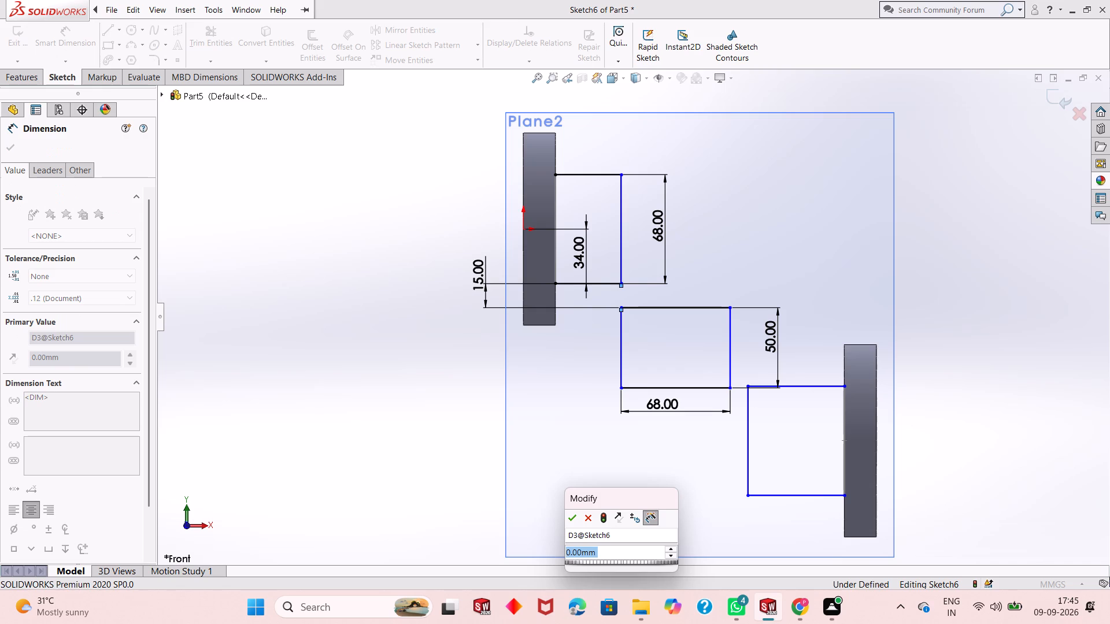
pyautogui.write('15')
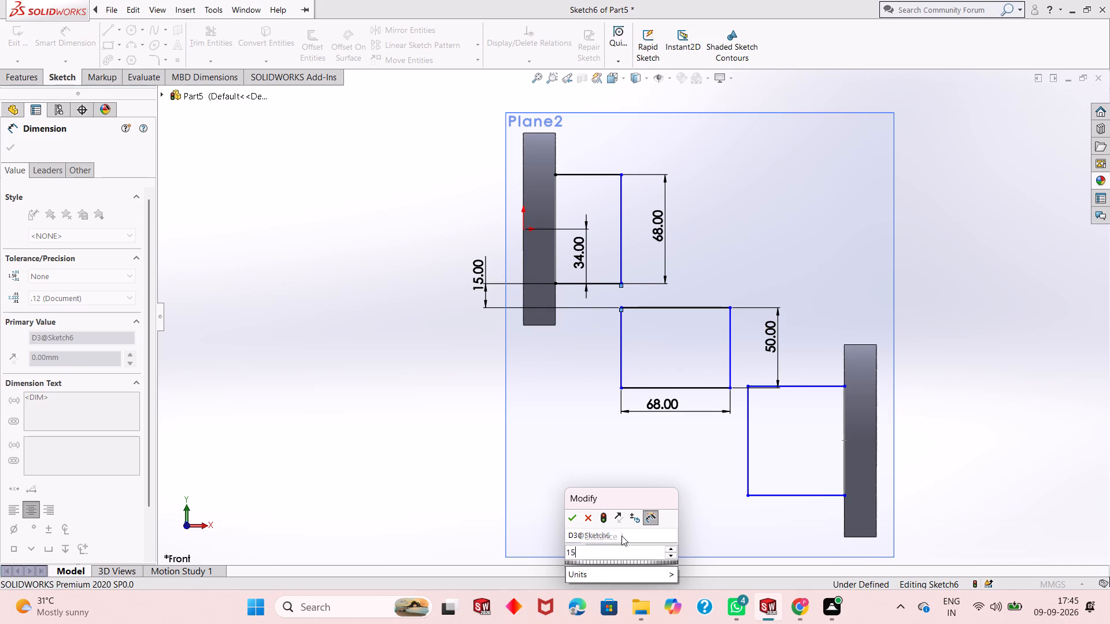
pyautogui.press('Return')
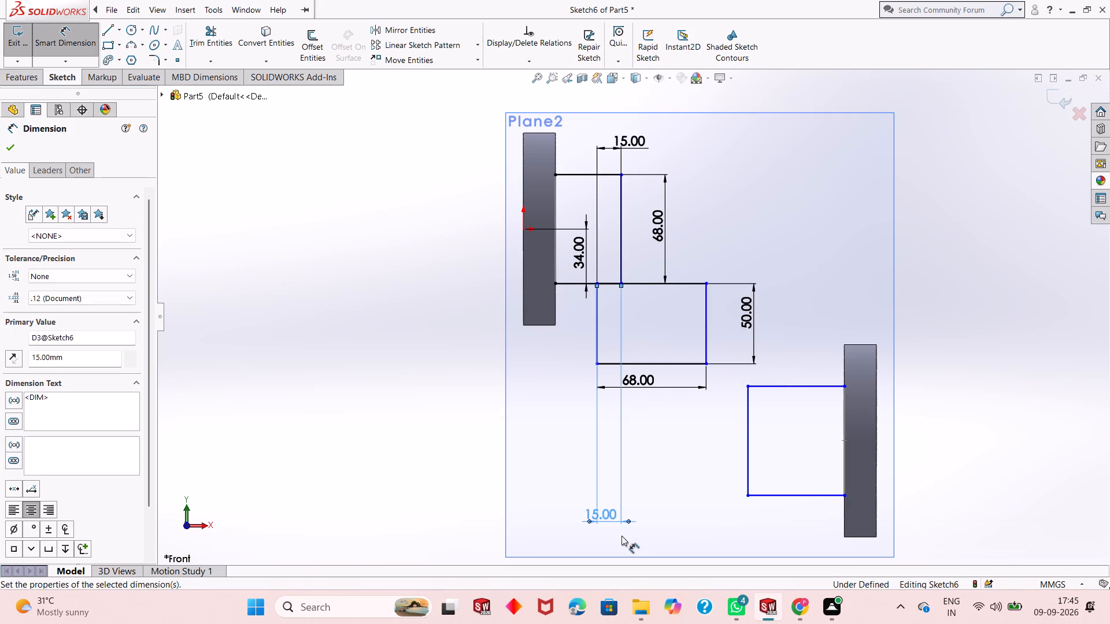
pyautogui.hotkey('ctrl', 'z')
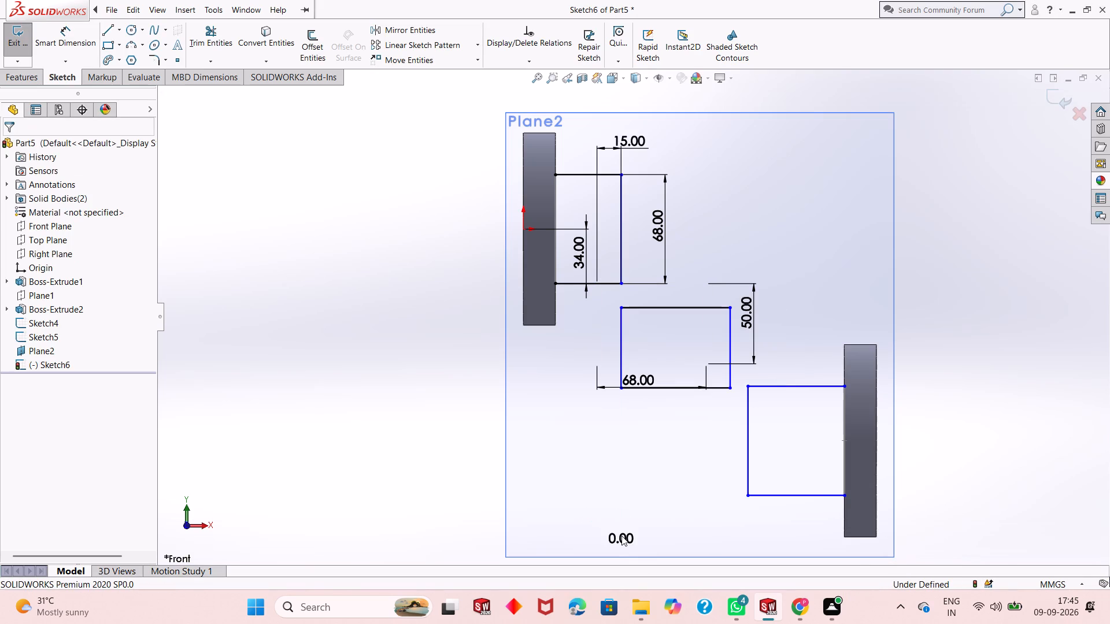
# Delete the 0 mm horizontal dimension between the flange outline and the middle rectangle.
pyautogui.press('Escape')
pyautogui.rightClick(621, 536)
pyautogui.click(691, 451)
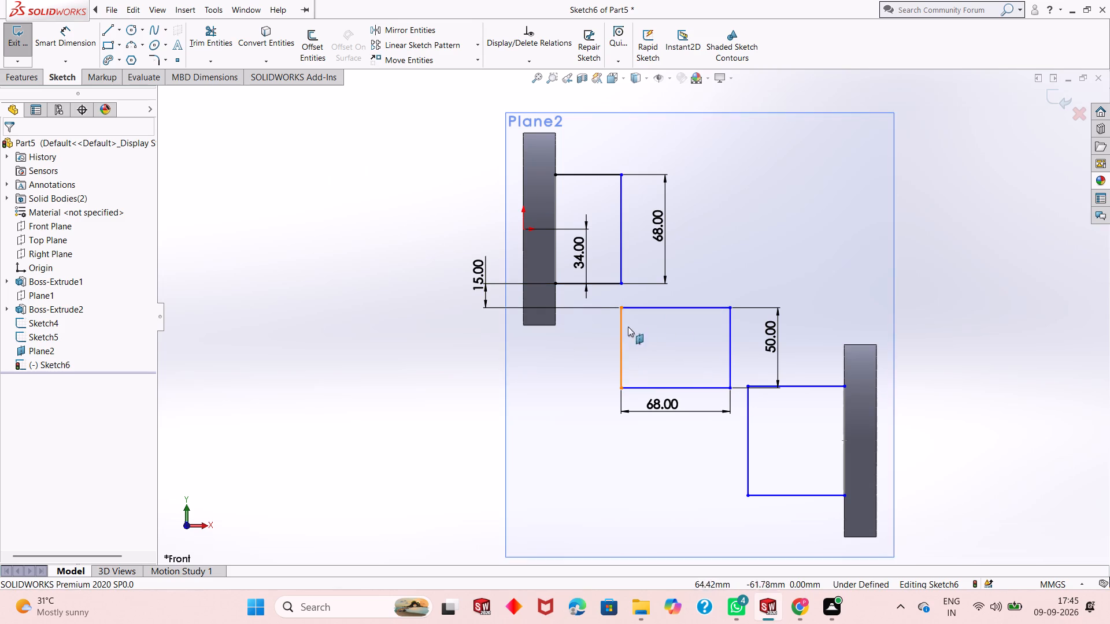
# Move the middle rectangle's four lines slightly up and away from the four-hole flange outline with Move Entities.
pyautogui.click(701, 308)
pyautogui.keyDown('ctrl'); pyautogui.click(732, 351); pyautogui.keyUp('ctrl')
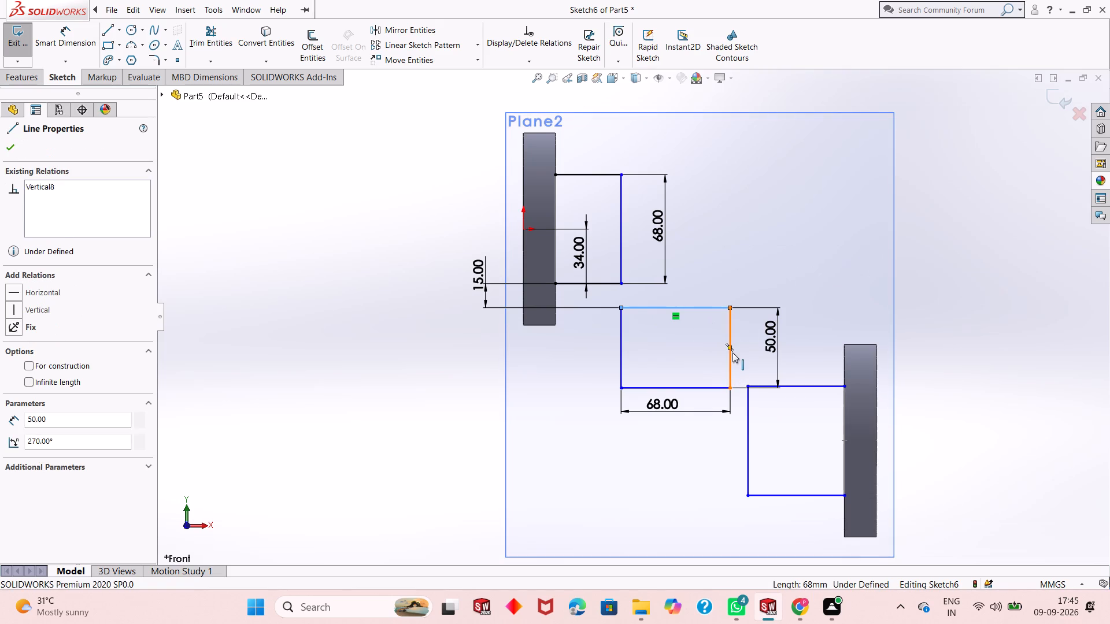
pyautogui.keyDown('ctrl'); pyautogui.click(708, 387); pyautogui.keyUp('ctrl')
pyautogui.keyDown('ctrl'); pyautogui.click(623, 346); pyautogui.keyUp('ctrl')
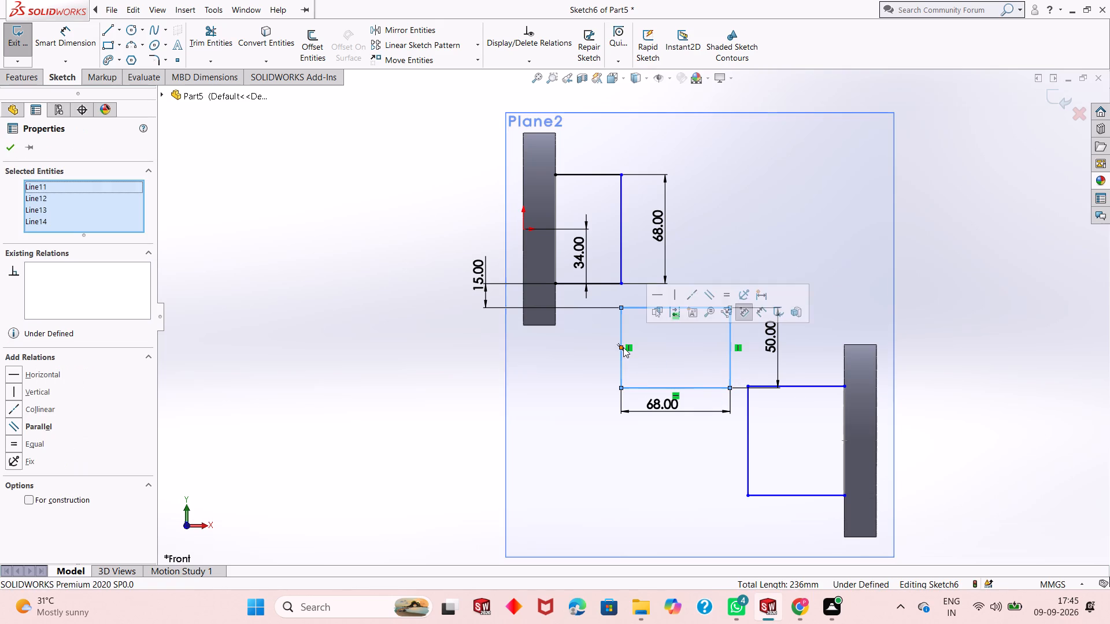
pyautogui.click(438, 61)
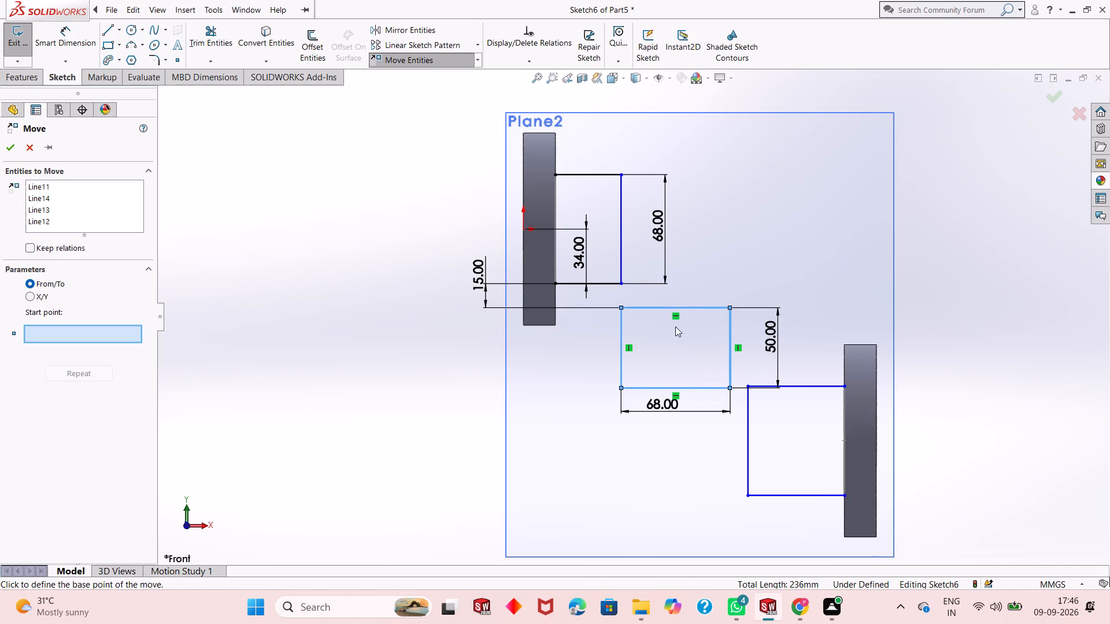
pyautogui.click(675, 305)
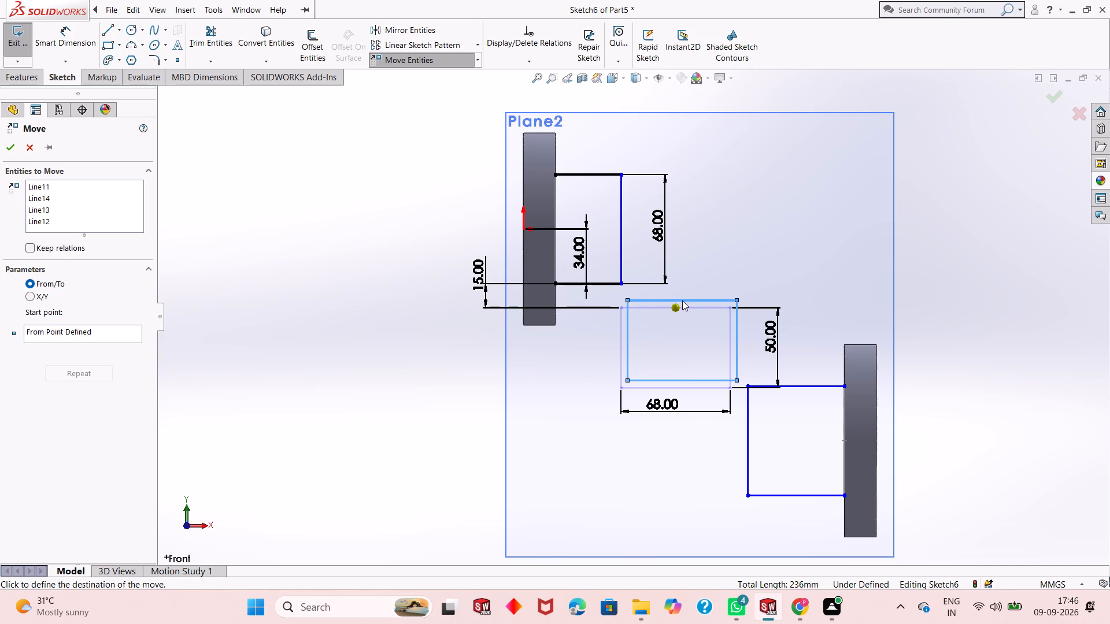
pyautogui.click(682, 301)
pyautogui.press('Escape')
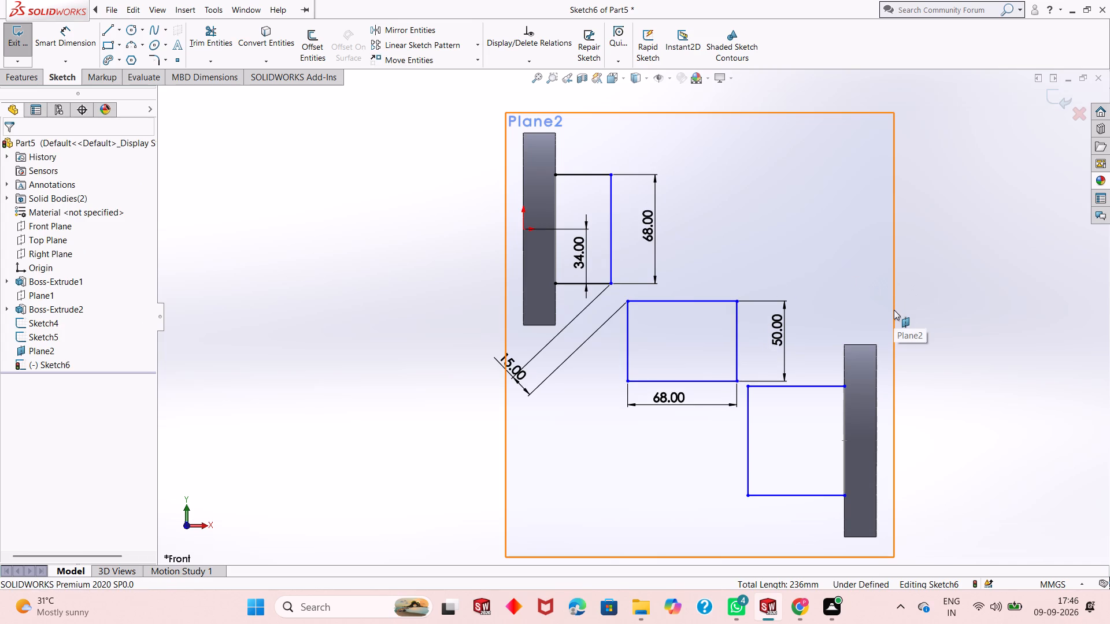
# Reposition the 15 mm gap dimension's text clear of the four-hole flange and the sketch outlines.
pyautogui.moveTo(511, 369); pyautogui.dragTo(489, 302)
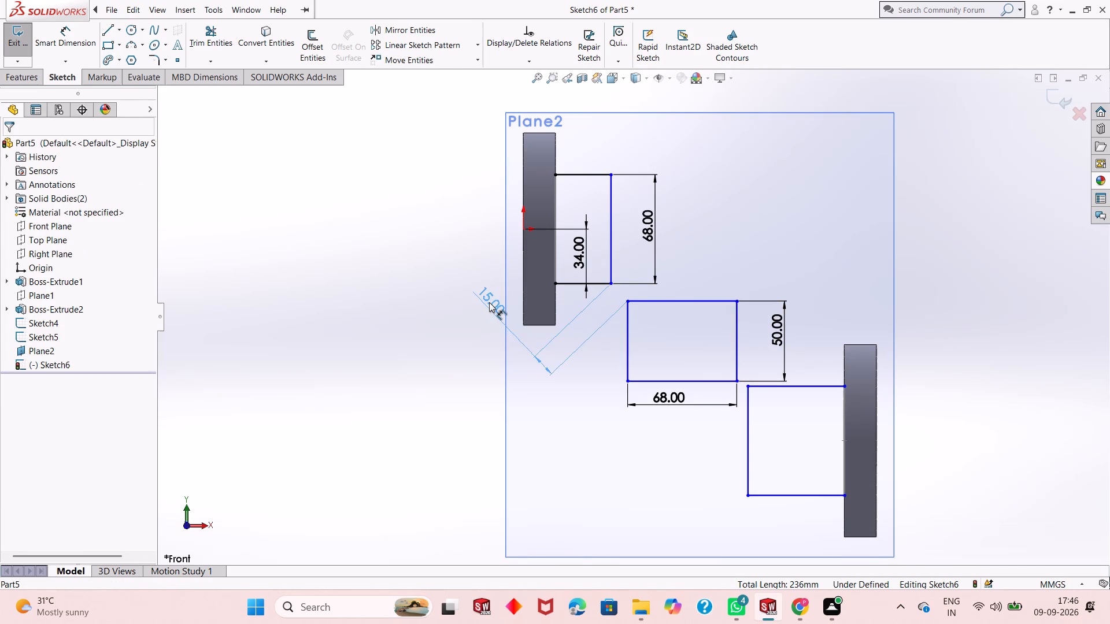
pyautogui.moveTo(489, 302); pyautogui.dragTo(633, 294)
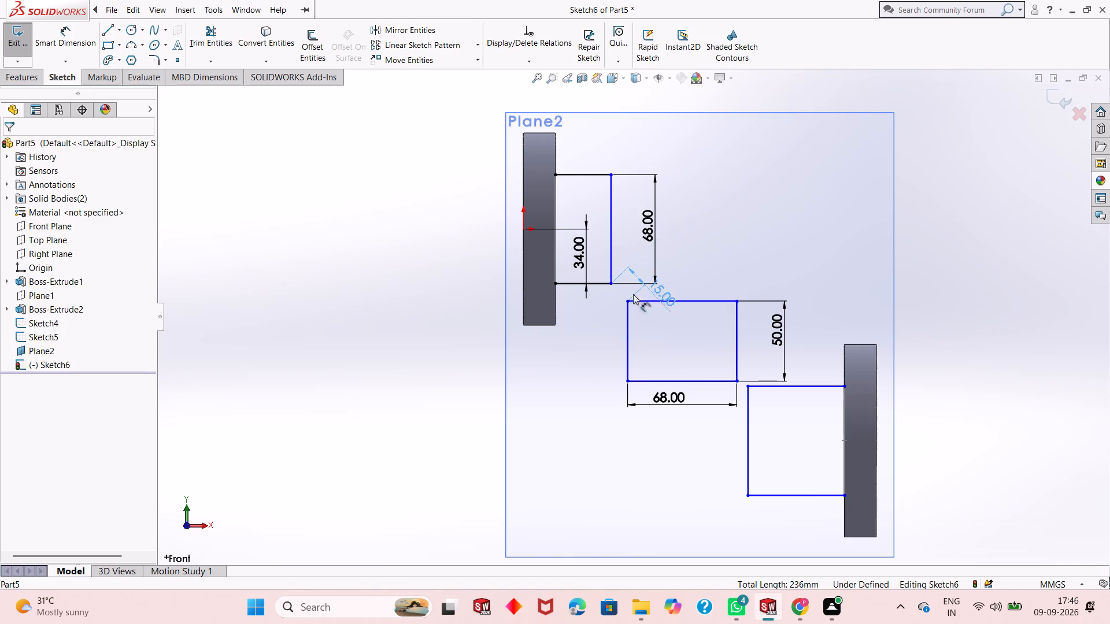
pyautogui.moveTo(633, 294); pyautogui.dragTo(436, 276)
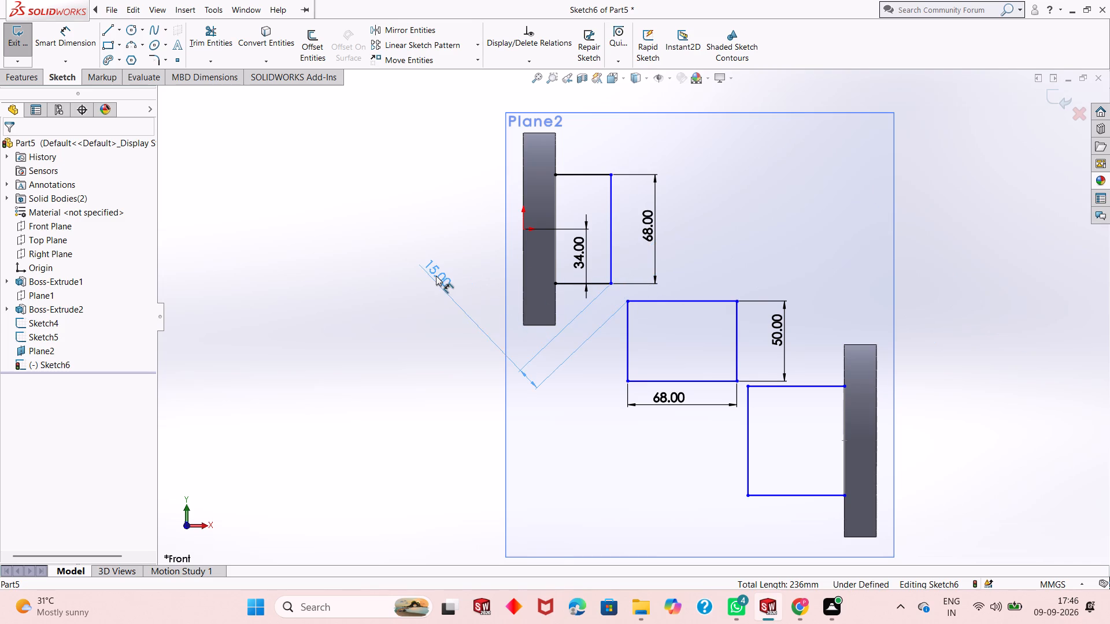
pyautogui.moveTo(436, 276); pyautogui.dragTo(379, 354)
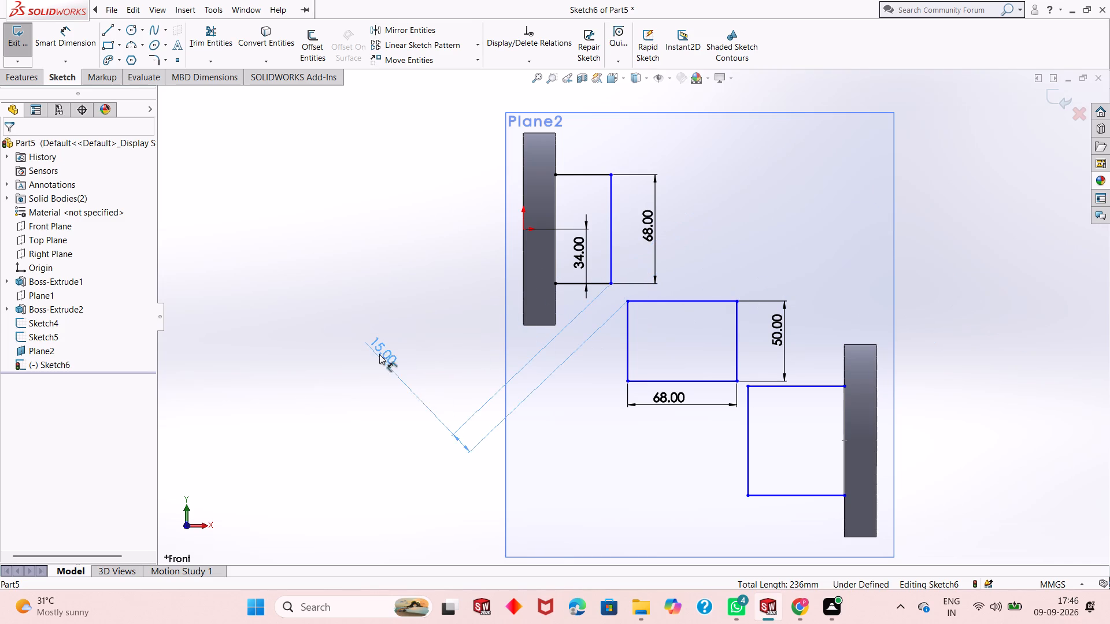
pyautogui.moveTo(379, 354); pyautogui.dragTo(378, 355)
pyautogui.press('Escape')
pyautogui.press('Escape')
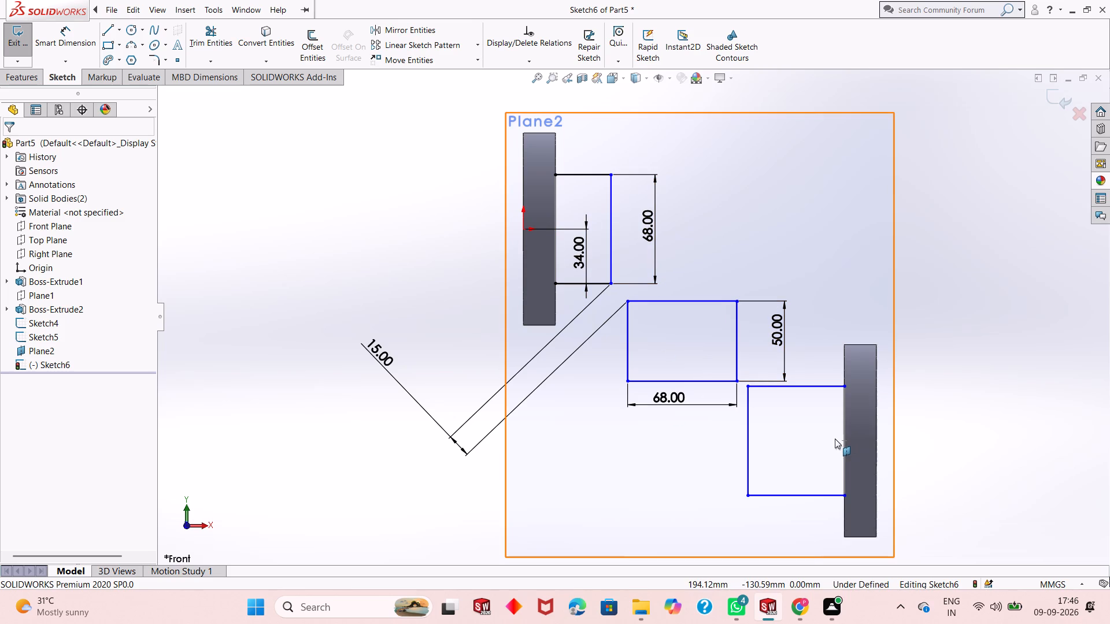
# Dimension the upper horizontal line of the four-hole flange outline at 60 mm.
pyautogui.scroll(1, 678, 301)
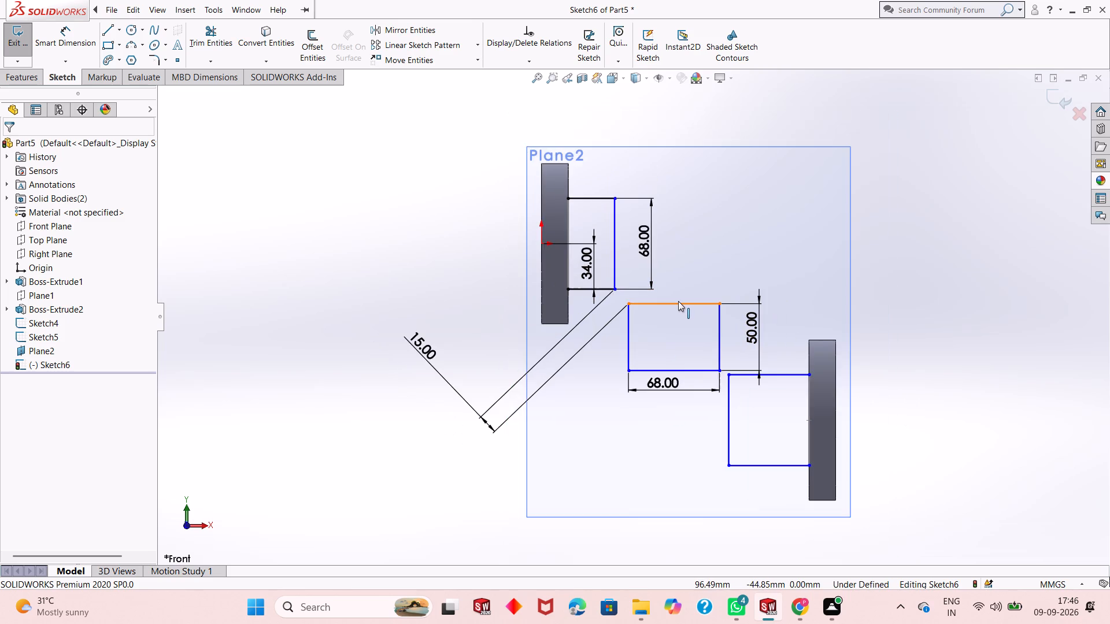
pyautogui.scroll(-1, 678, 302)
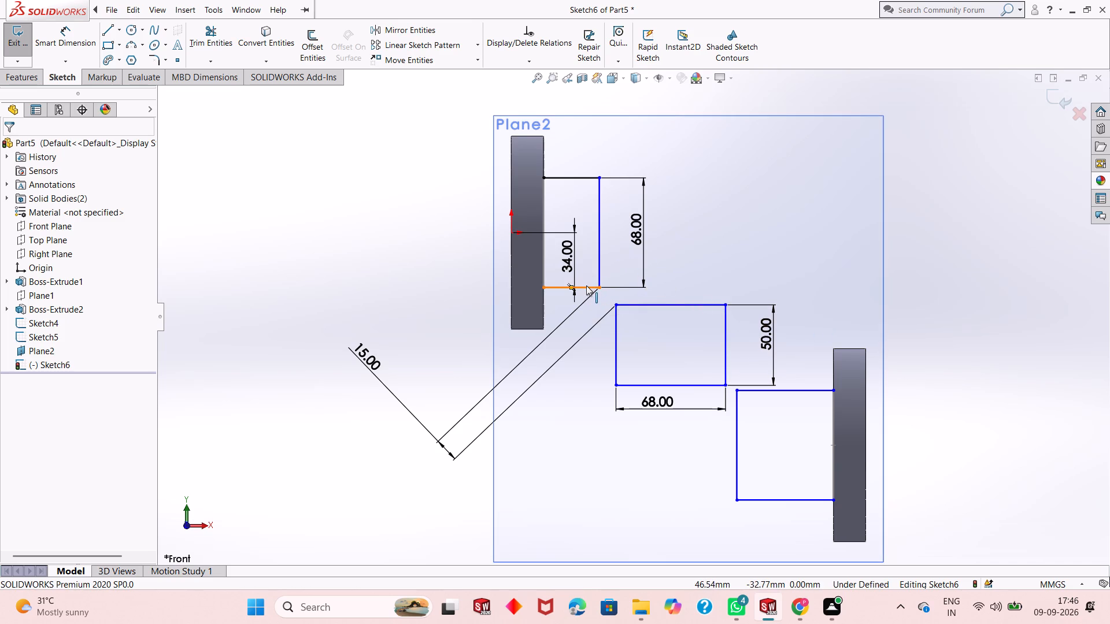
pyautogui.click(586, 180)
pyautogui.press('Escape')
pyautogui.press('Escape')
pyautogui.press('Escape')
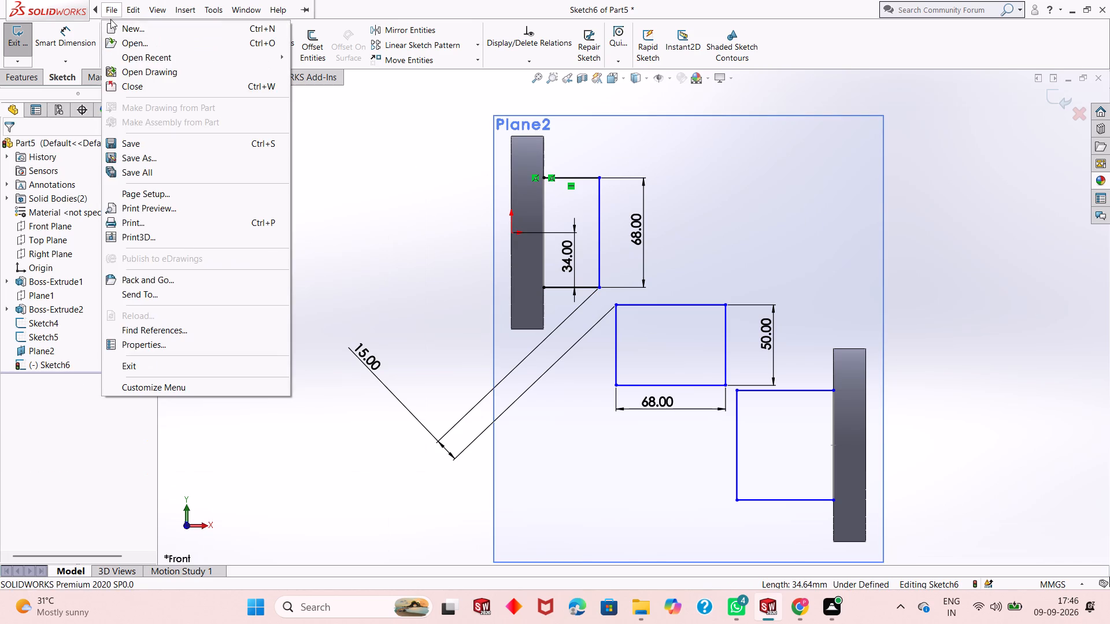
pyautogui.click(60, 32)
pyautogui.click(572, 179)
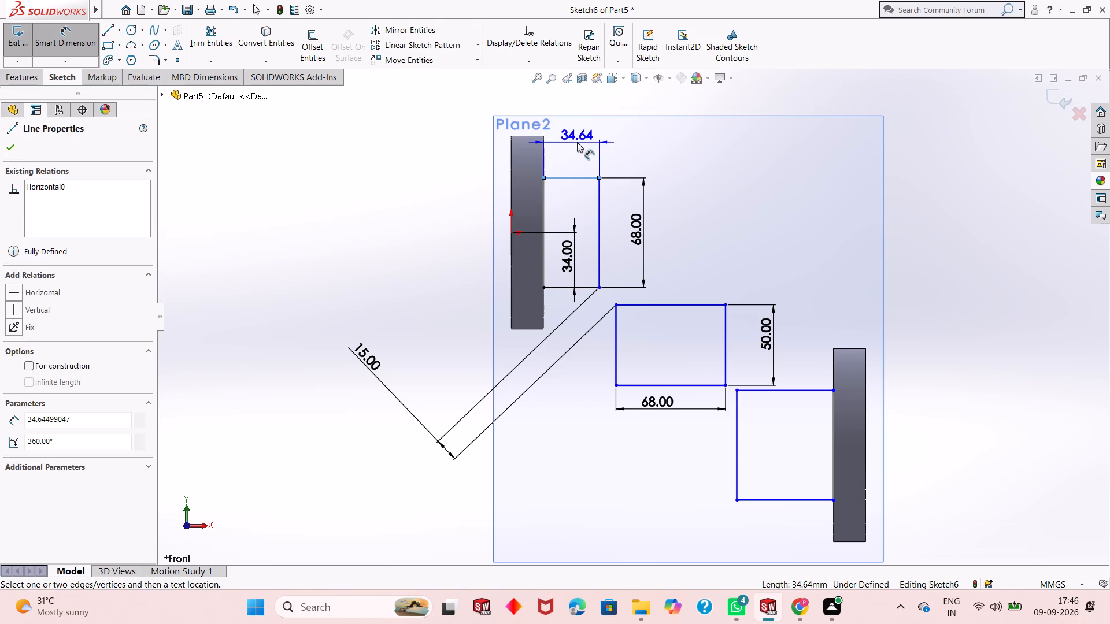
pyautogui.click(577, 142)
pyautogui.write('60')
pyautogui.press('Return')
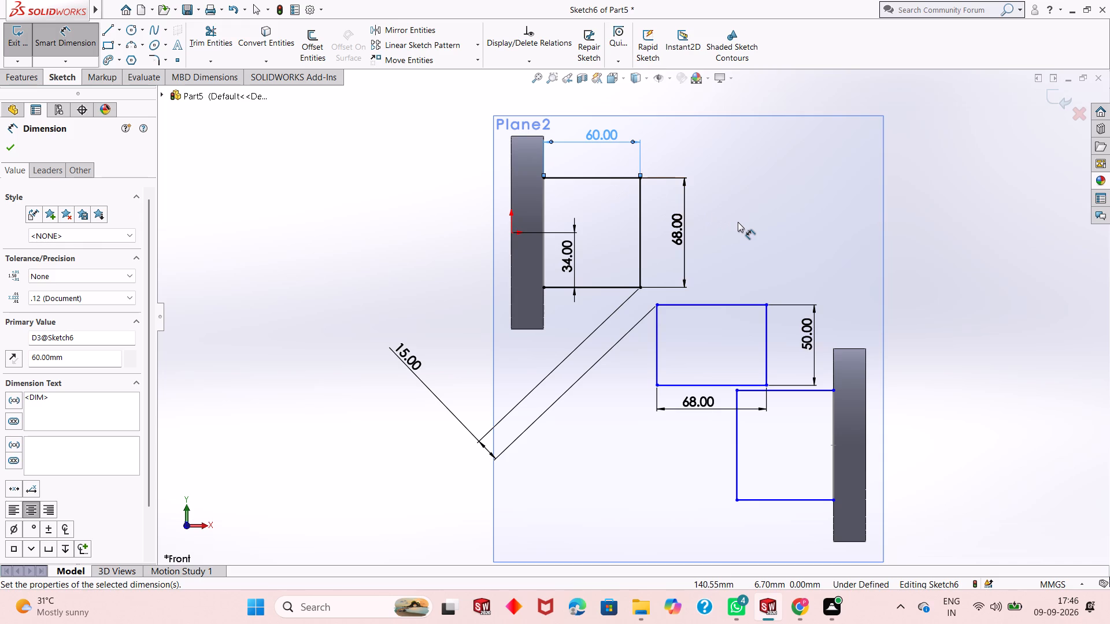
# Undo the sketch edits back through all dimensions and the middle rectangle, leaving only the two flange outlines.
pyautogui.hotkey('ctrl', 'z')
pyautogui.hotkey('ctrl', 'z')
pyautogui.hotkey('ctrl', 'z')
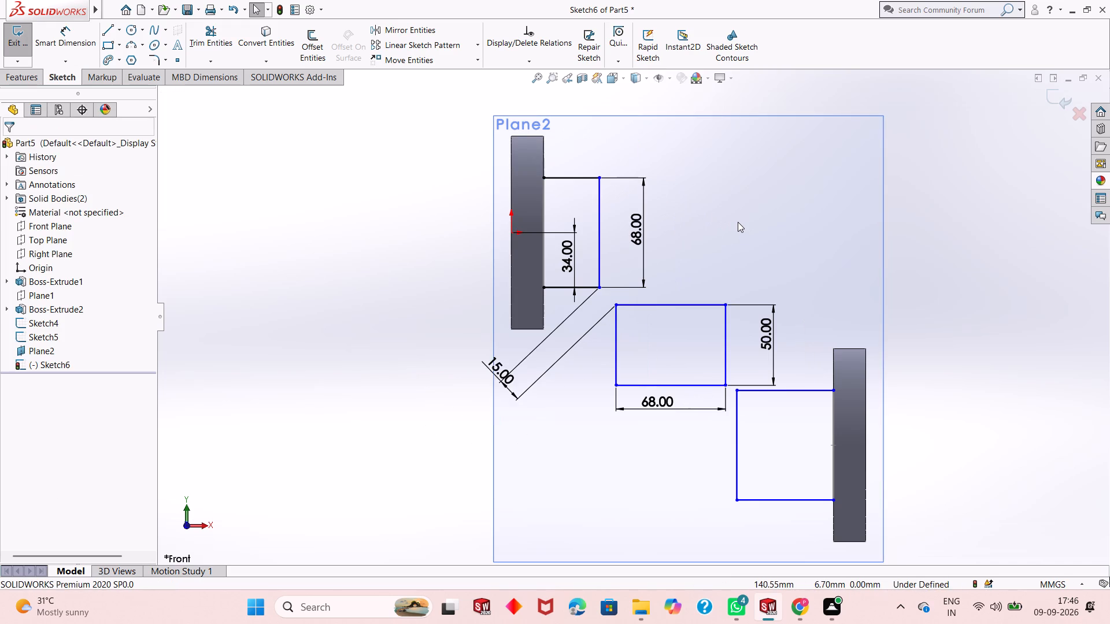
pyautogui.hotkey('ctrl', 'z')
pyautogui.hotkey('ctrl', 'z')
pyautogui.hotkey('ctrl', 'z')
pyautogui.hotkey('ctrl', 'z')
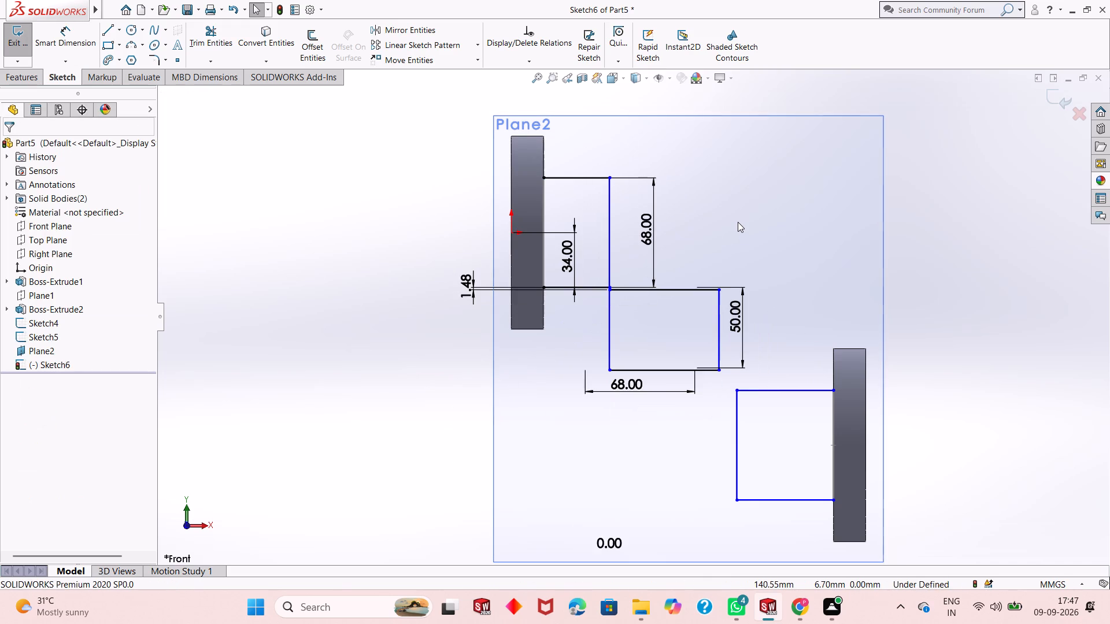
pyautogui.hotkey('ctrl', 'z')
pyautogui.hotkey('ctrl', 'z')
pyautogui.hotkey('ctrl', 'z')
pyautogui.hotkey('ctrl', 'z')
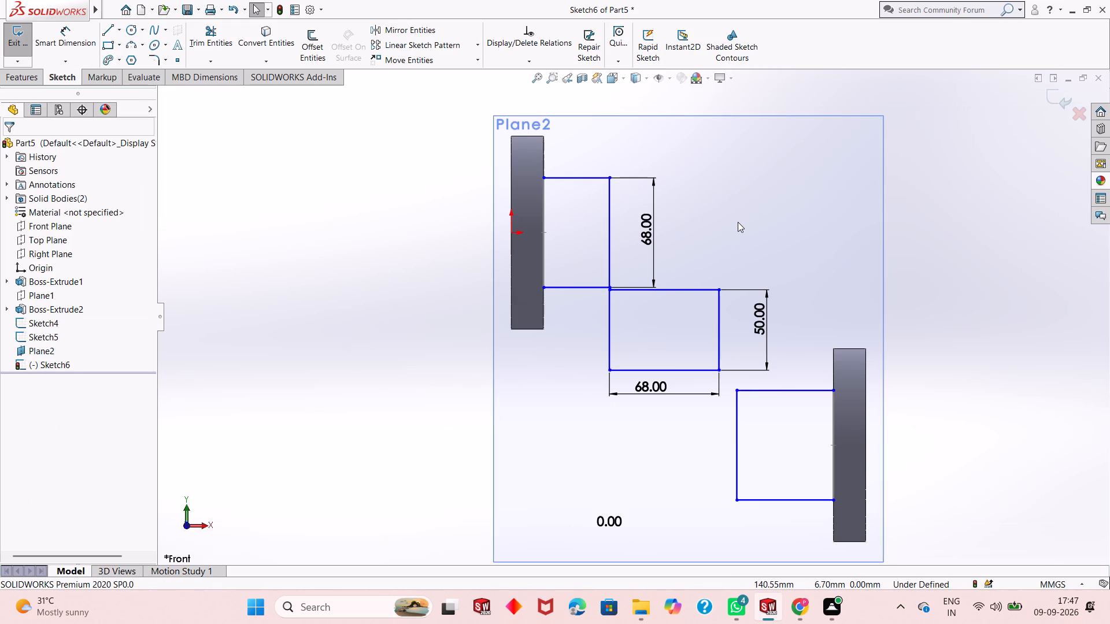
pyautogui.hotkey('ctrl', 'z')
pyautogui.hotkey('ctrl', 'z')
pyautogui.hotkey('ctrl', 'z')
pyautogui.hotkey('ctrl', 'z')
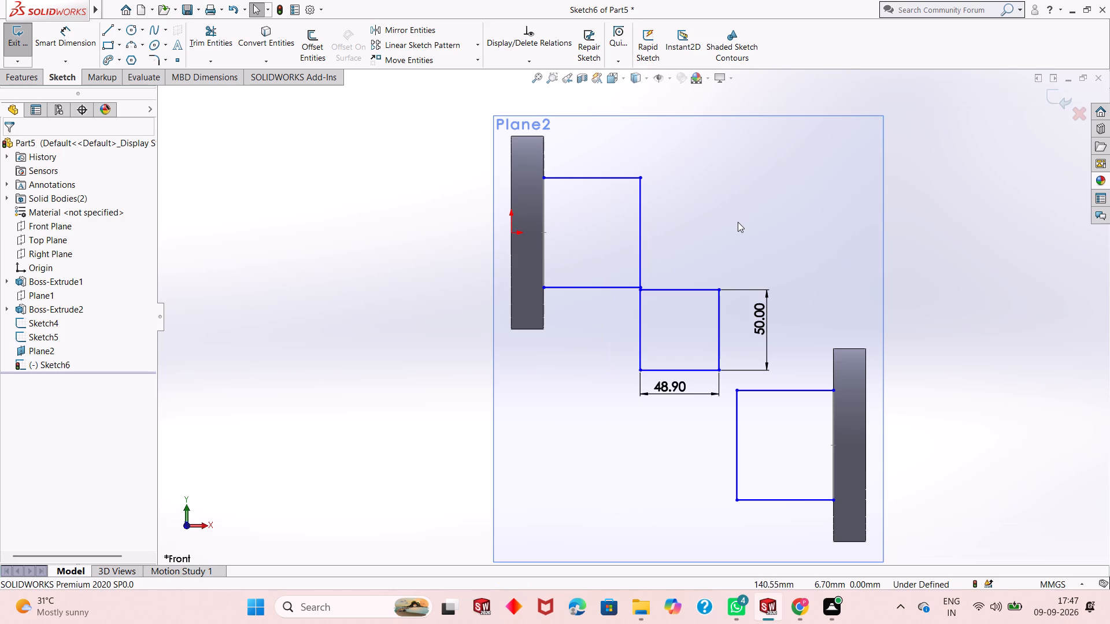
pyautogui.hotkey('ctrl', 'z')
pyautogui.hotkey('ctrl', 'z')
pyautogui.hotkey('ctrl', 'z')
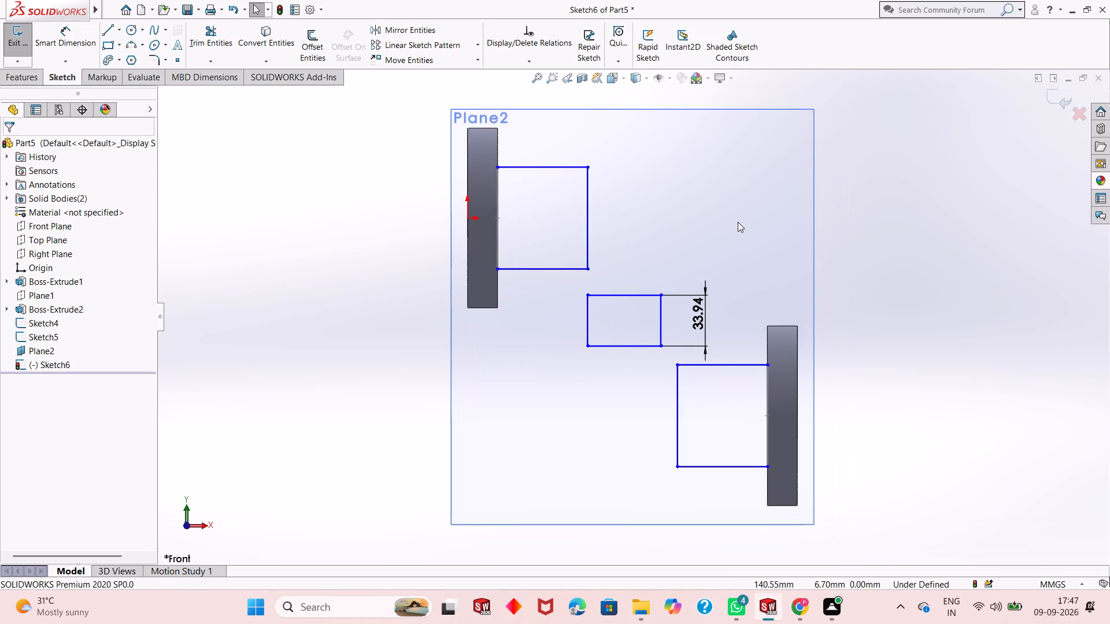
pyautogui.hotkey('ctrl', 'z')
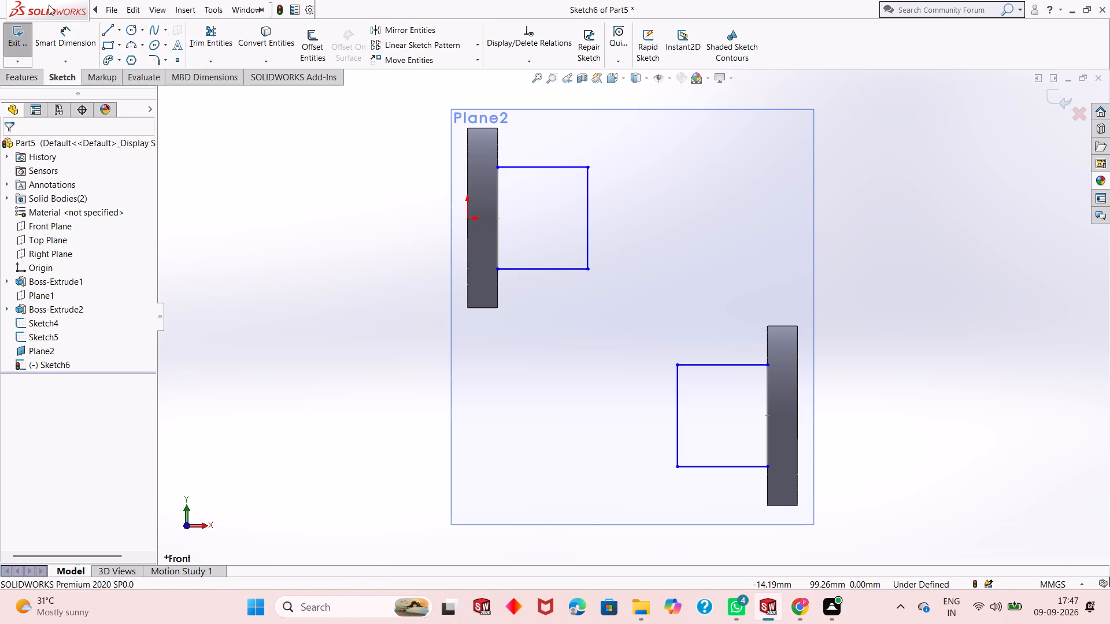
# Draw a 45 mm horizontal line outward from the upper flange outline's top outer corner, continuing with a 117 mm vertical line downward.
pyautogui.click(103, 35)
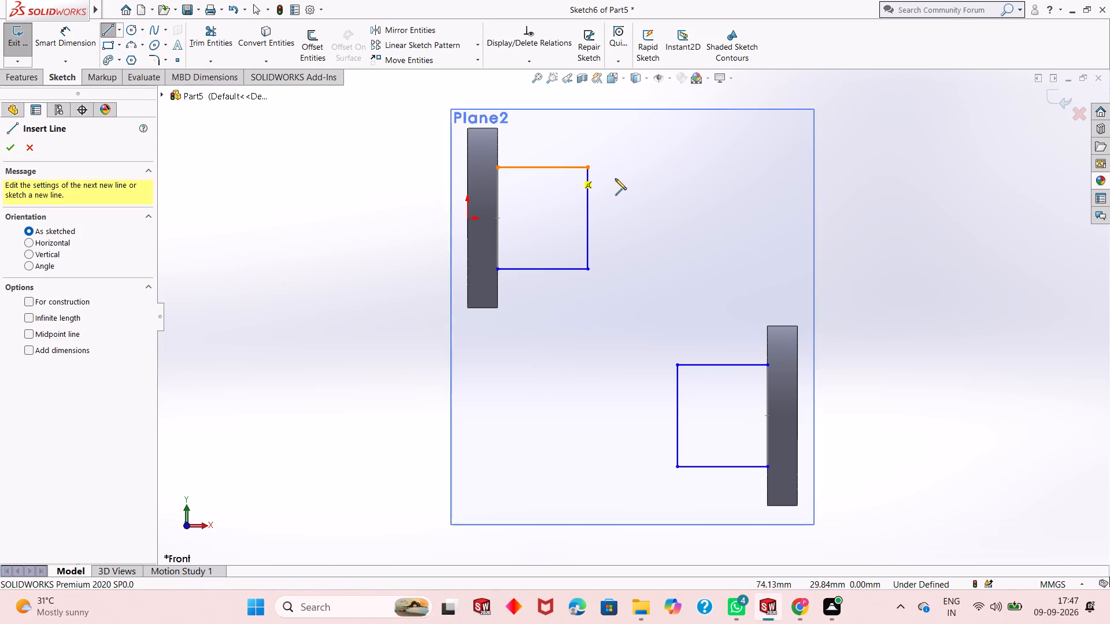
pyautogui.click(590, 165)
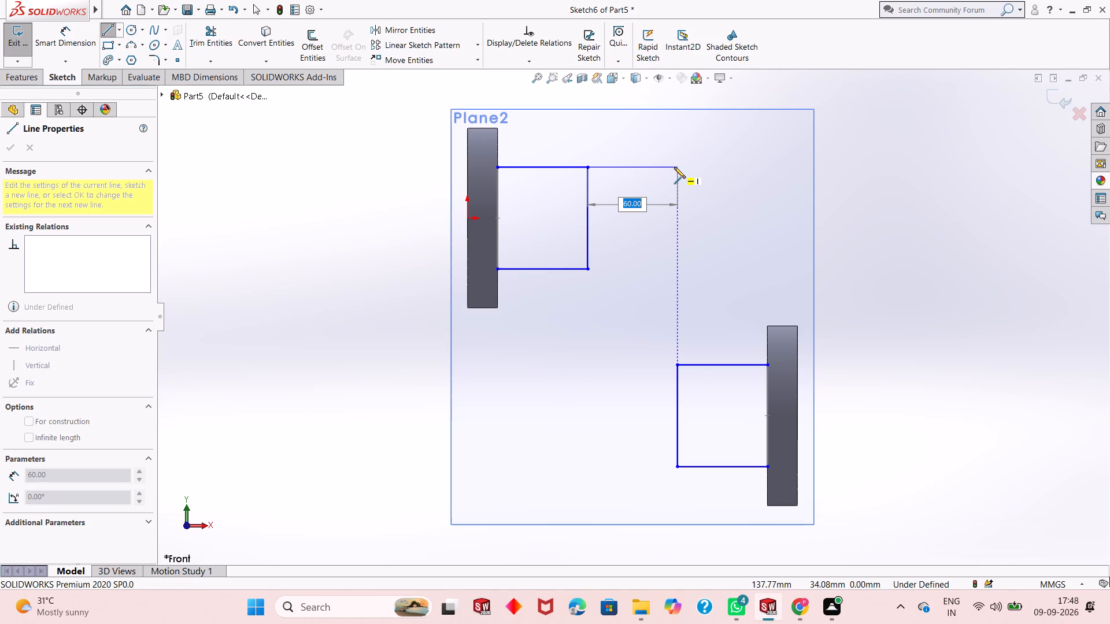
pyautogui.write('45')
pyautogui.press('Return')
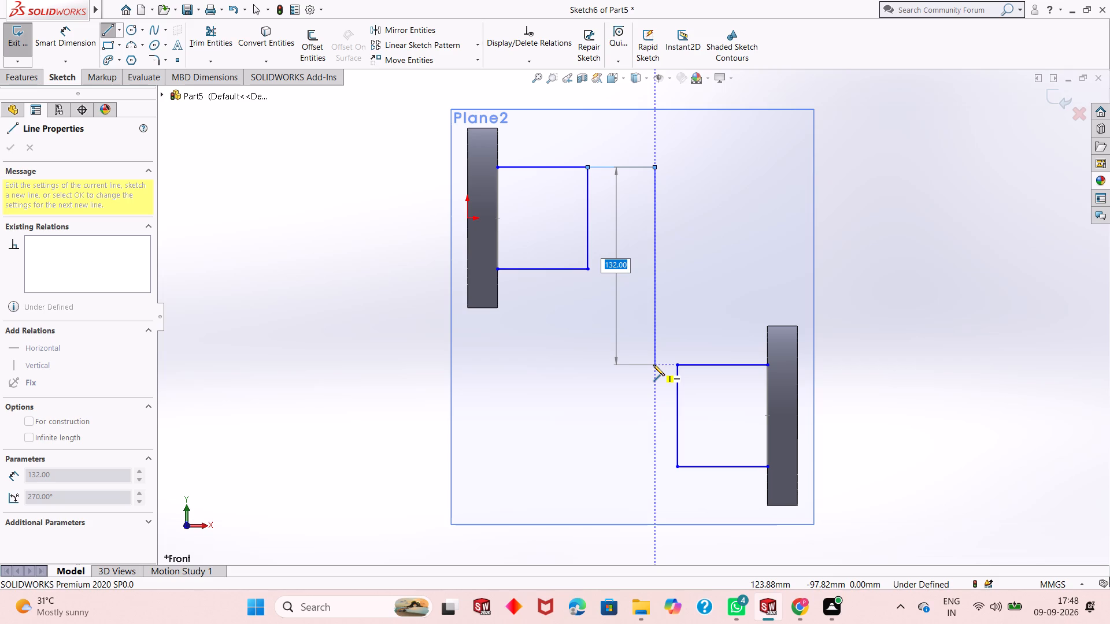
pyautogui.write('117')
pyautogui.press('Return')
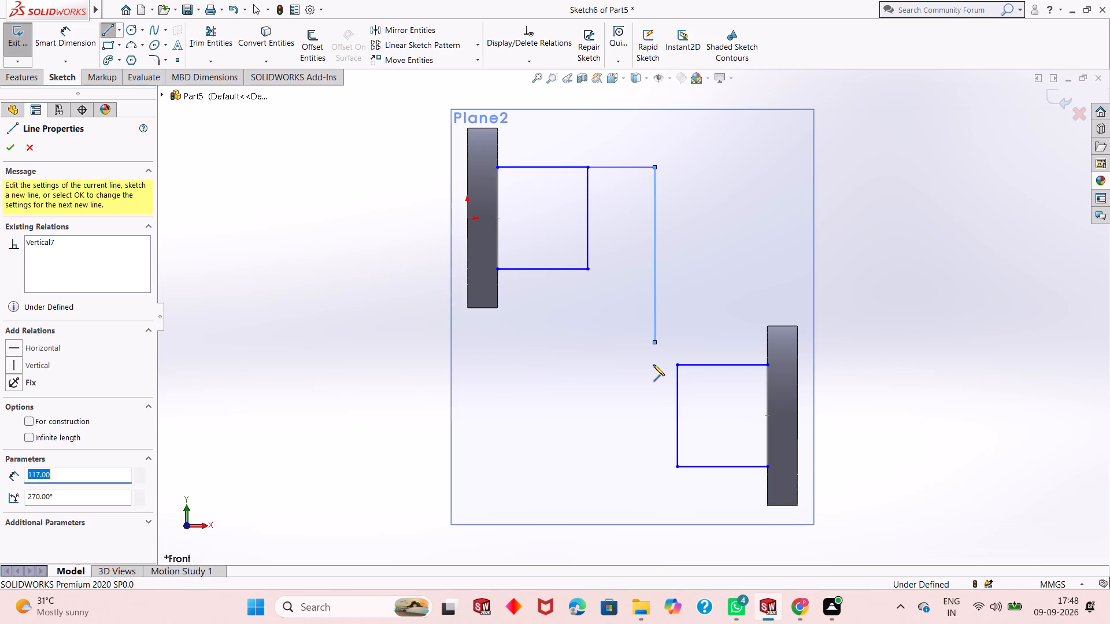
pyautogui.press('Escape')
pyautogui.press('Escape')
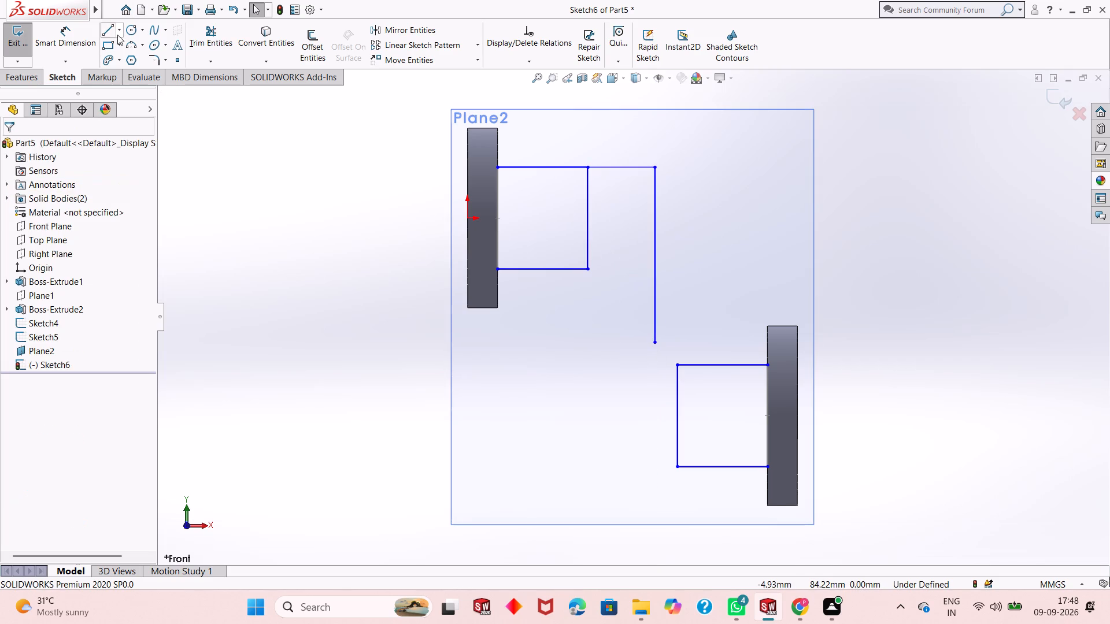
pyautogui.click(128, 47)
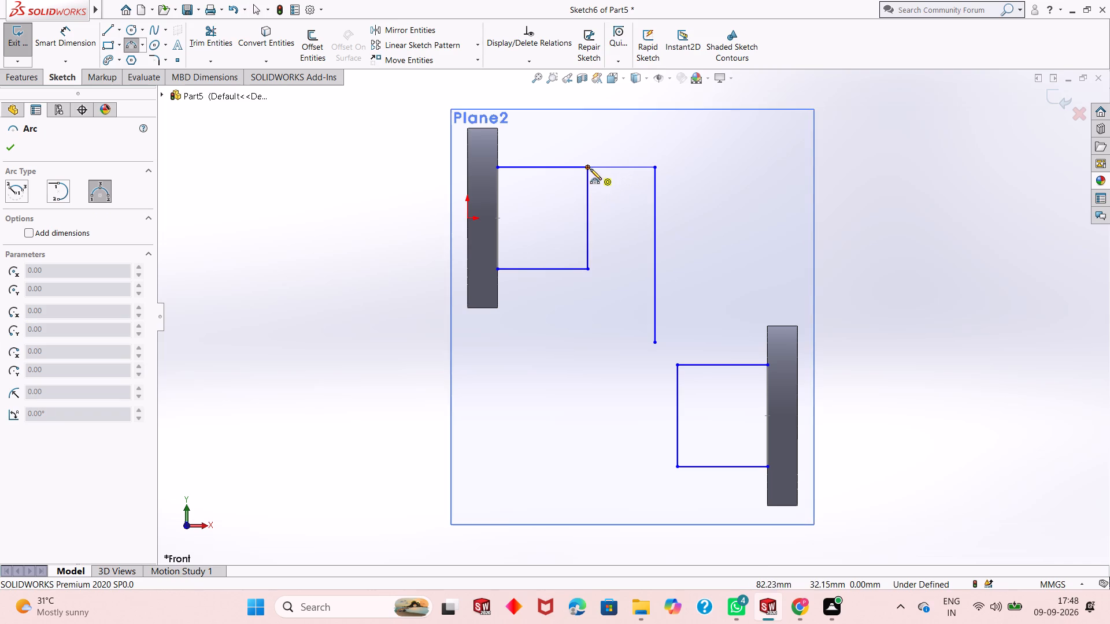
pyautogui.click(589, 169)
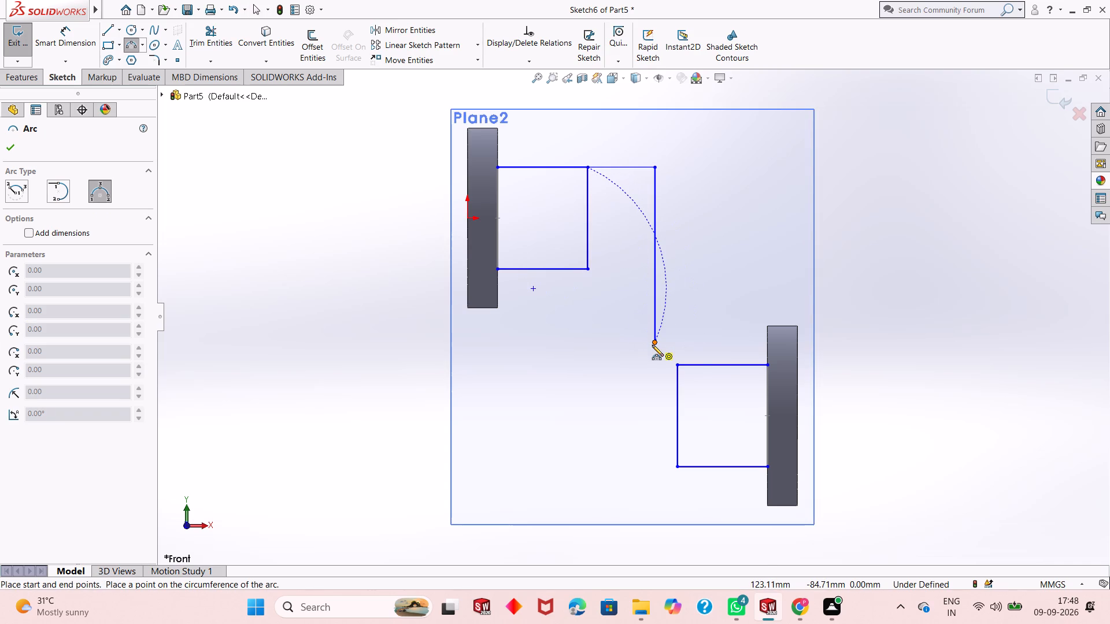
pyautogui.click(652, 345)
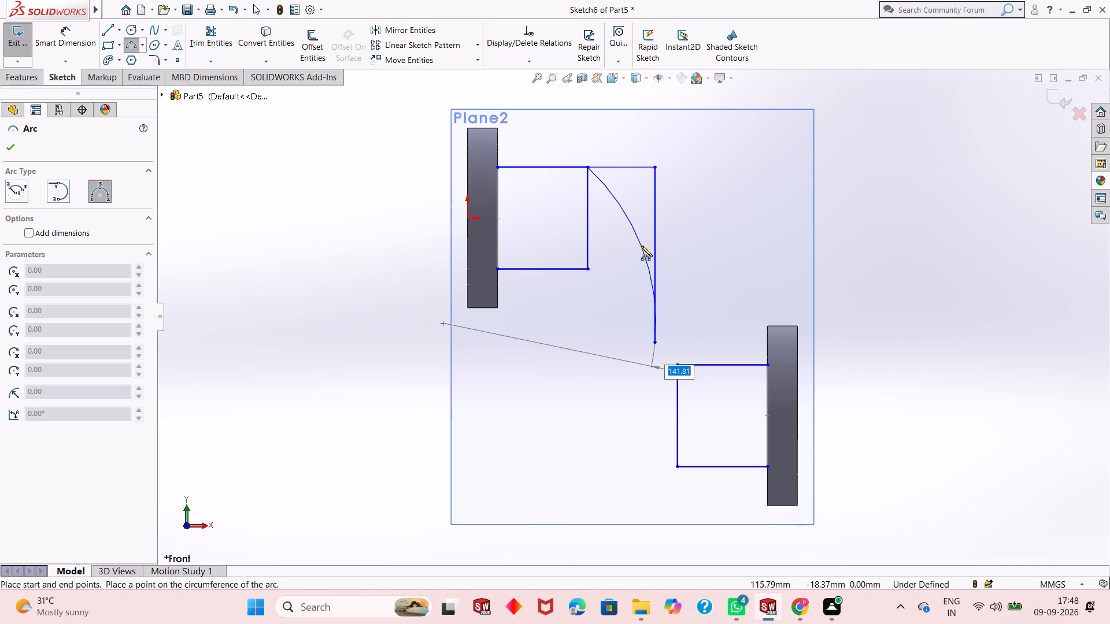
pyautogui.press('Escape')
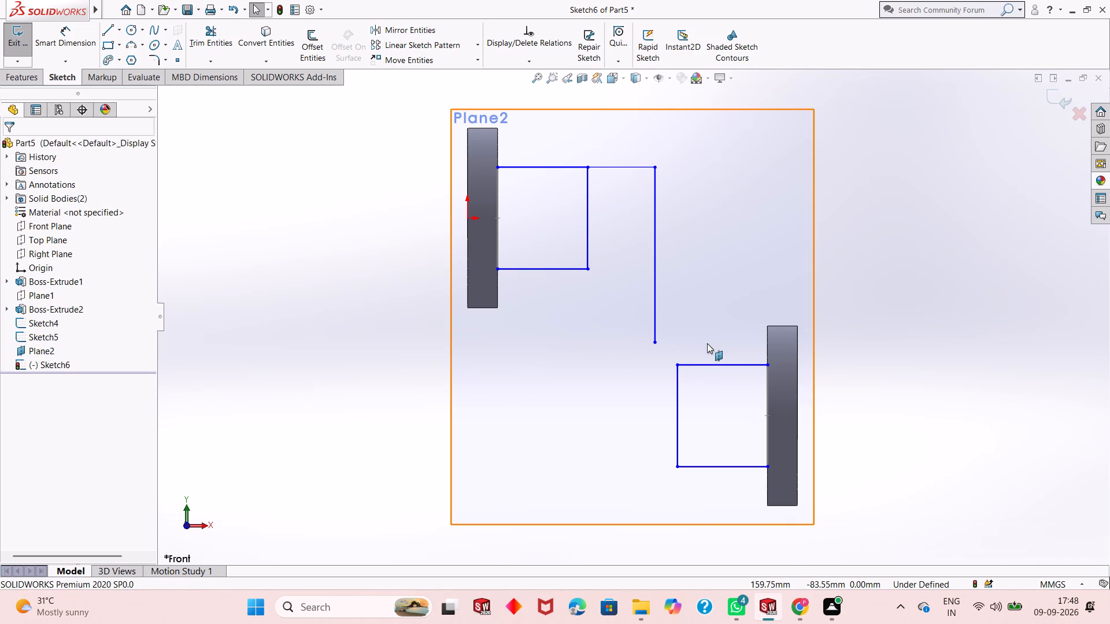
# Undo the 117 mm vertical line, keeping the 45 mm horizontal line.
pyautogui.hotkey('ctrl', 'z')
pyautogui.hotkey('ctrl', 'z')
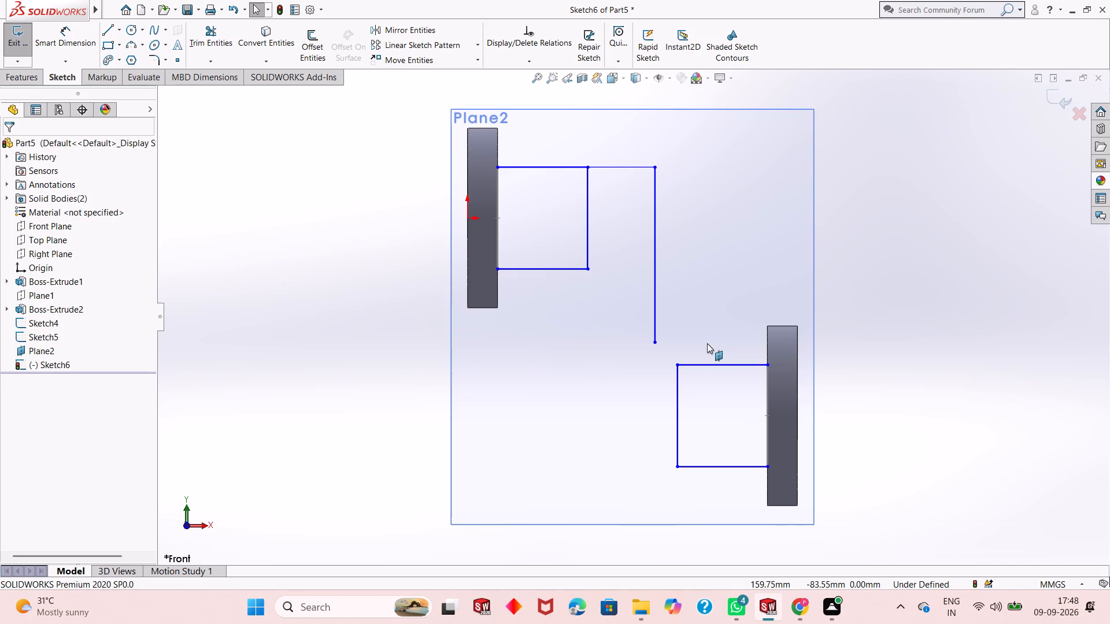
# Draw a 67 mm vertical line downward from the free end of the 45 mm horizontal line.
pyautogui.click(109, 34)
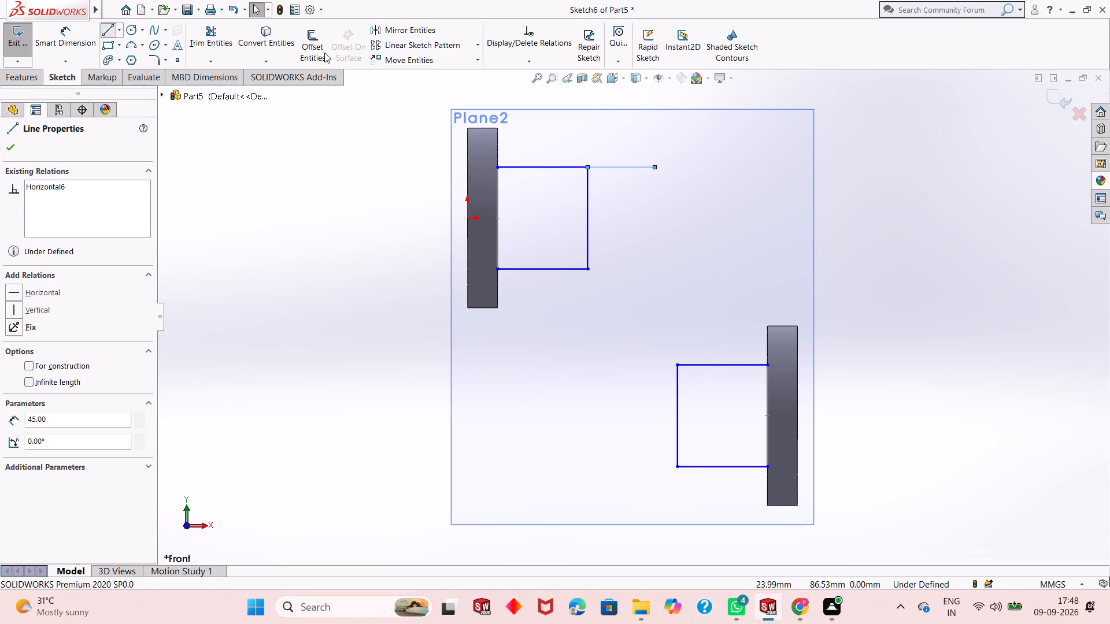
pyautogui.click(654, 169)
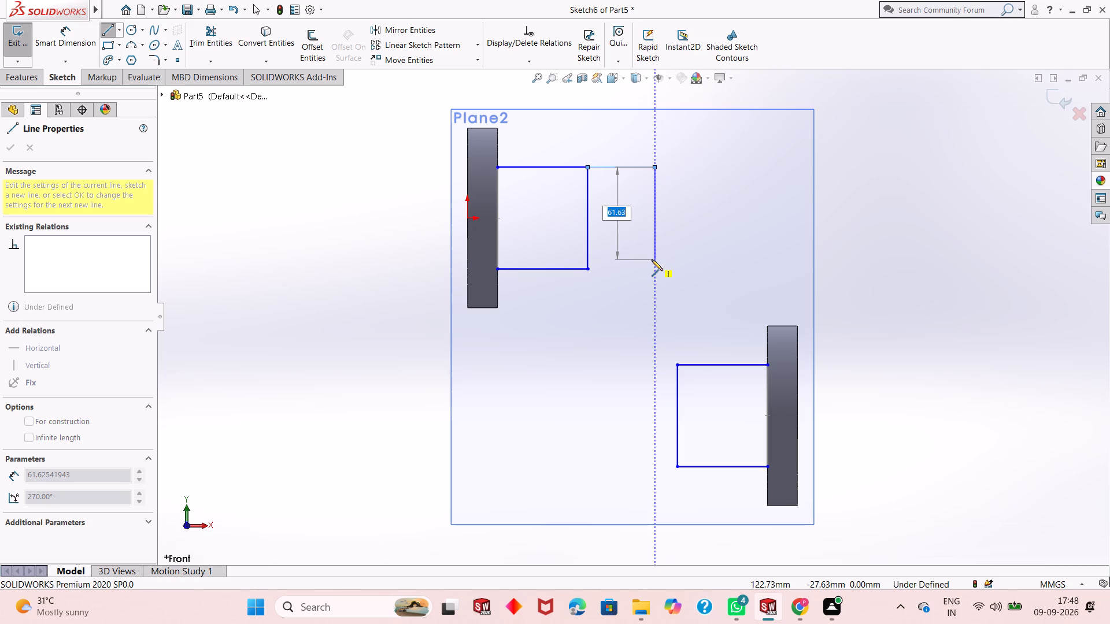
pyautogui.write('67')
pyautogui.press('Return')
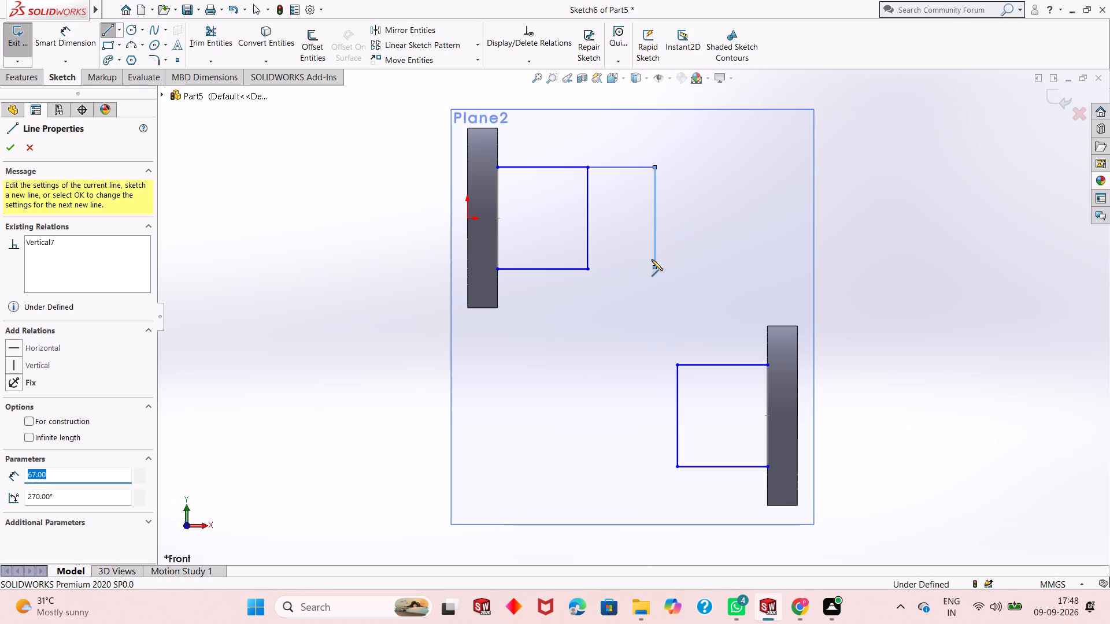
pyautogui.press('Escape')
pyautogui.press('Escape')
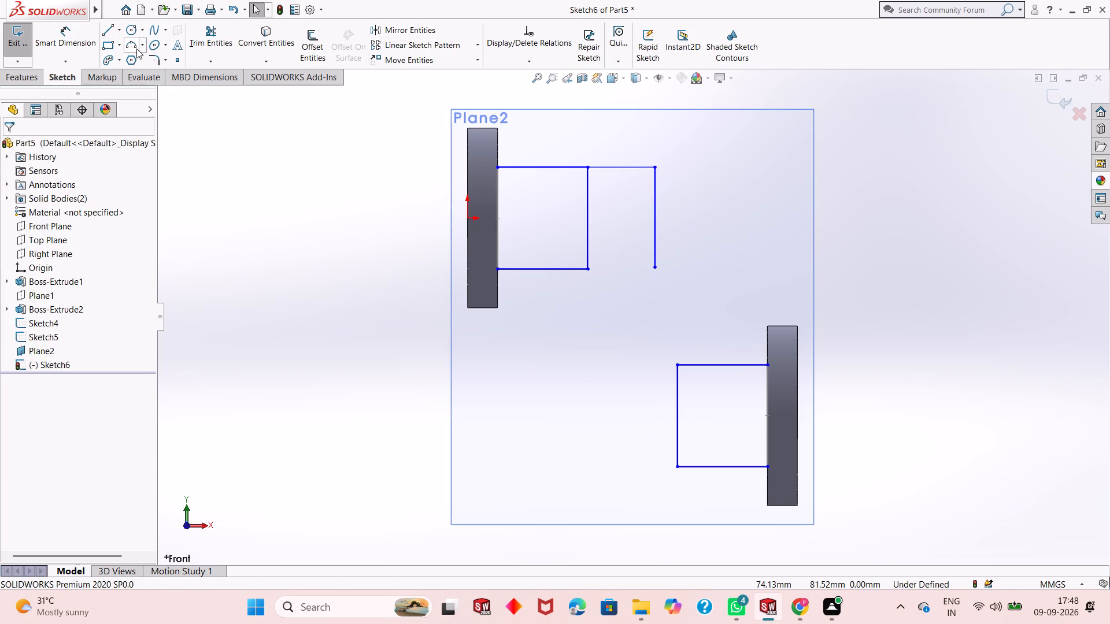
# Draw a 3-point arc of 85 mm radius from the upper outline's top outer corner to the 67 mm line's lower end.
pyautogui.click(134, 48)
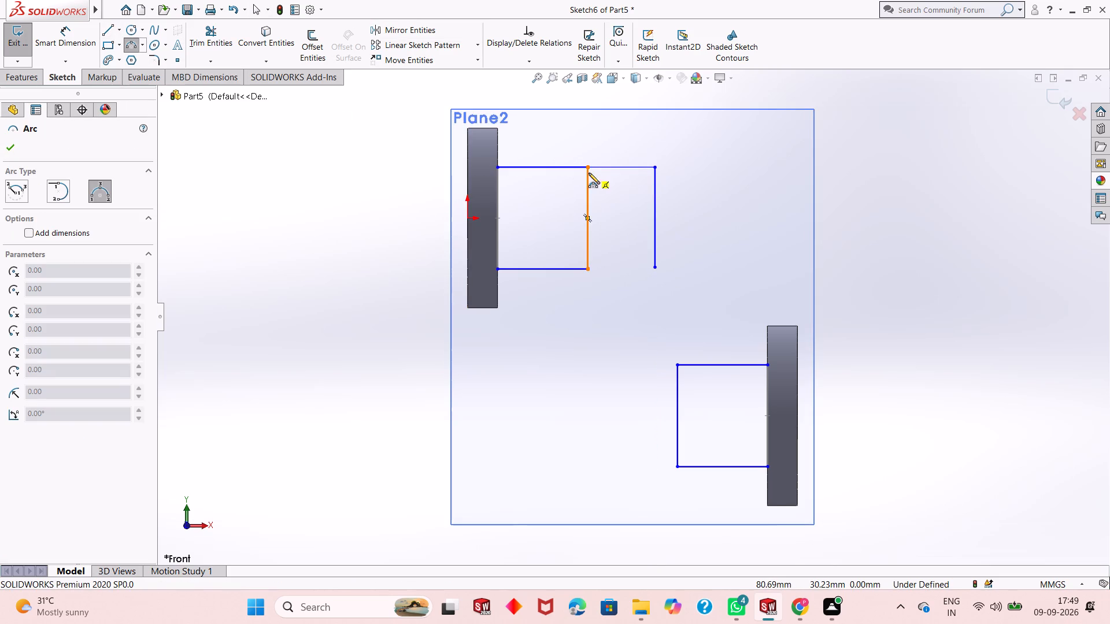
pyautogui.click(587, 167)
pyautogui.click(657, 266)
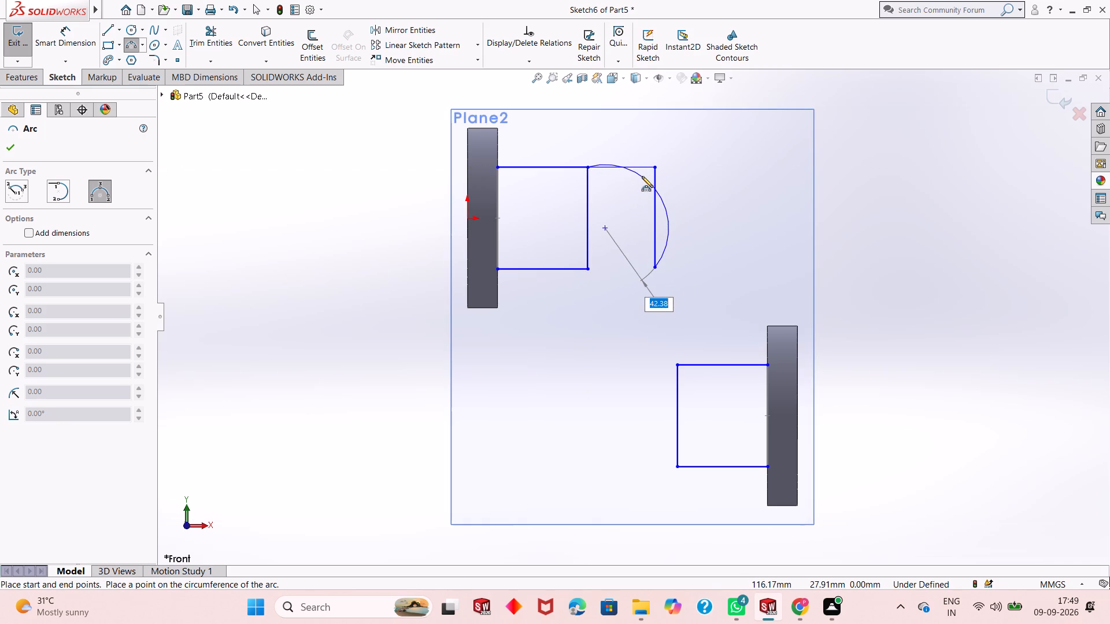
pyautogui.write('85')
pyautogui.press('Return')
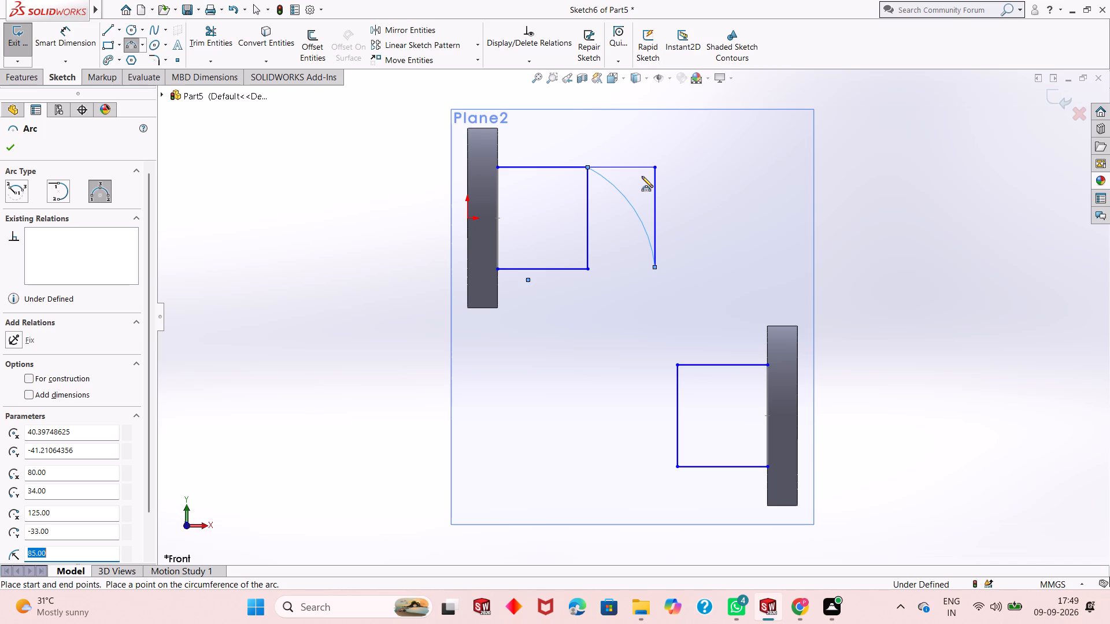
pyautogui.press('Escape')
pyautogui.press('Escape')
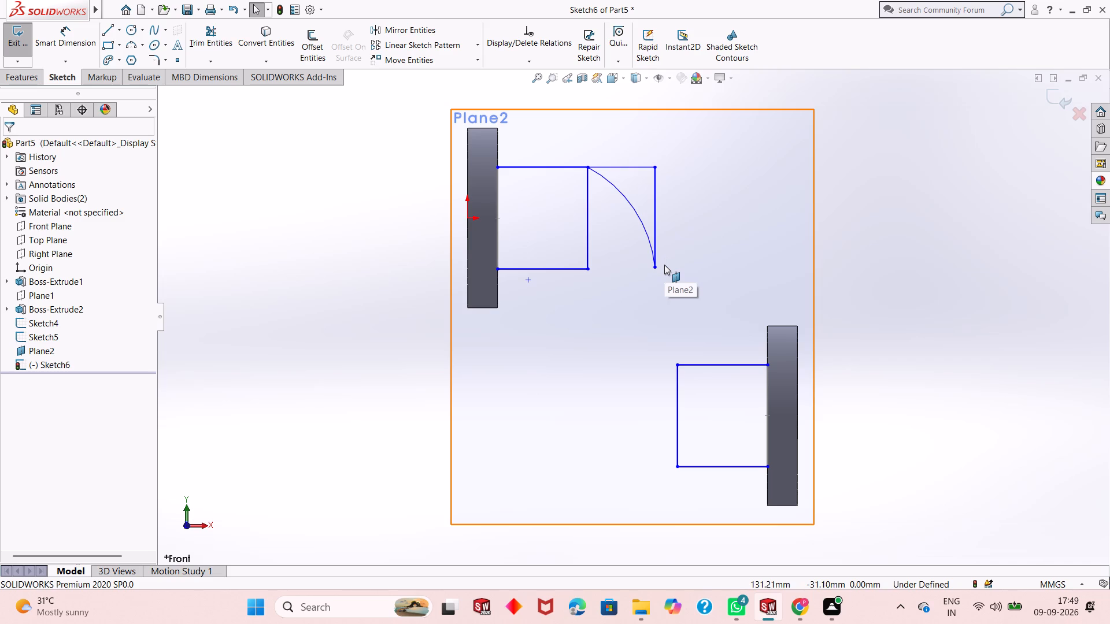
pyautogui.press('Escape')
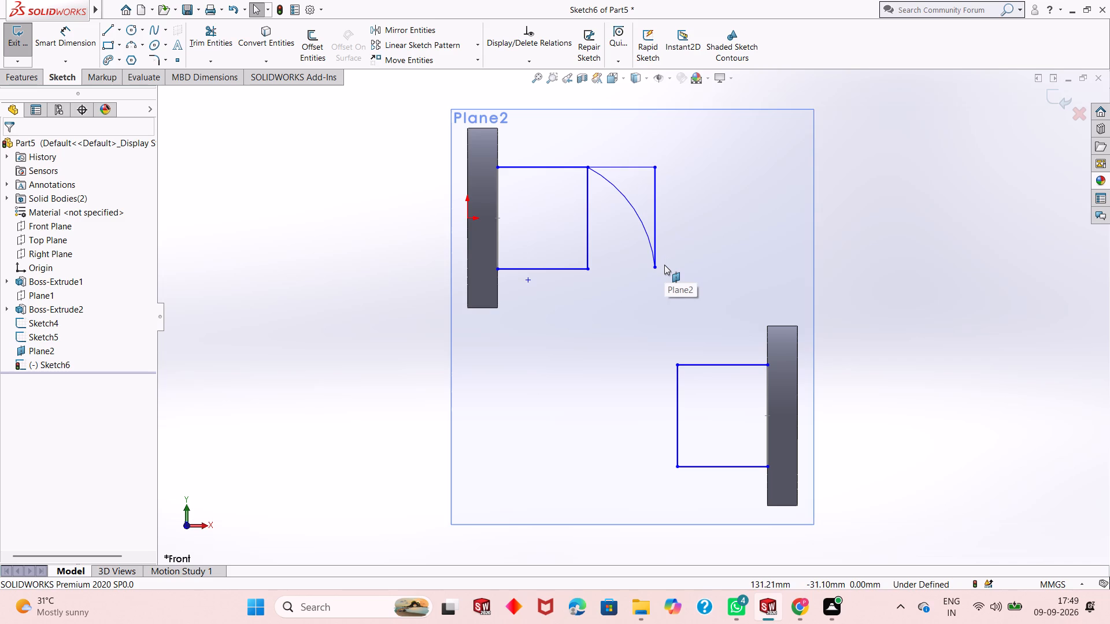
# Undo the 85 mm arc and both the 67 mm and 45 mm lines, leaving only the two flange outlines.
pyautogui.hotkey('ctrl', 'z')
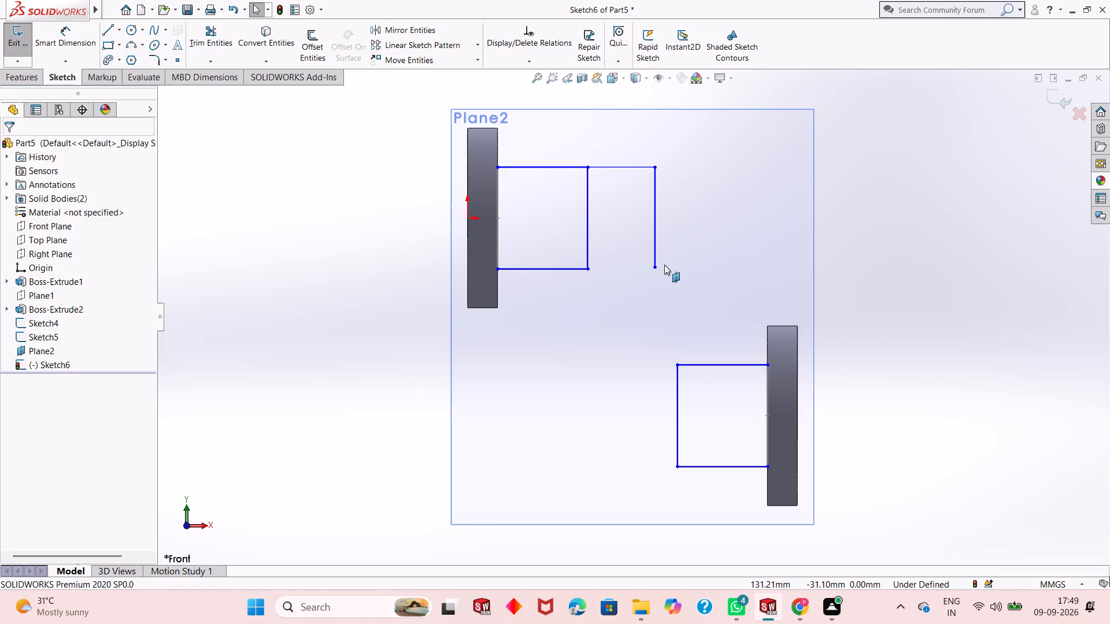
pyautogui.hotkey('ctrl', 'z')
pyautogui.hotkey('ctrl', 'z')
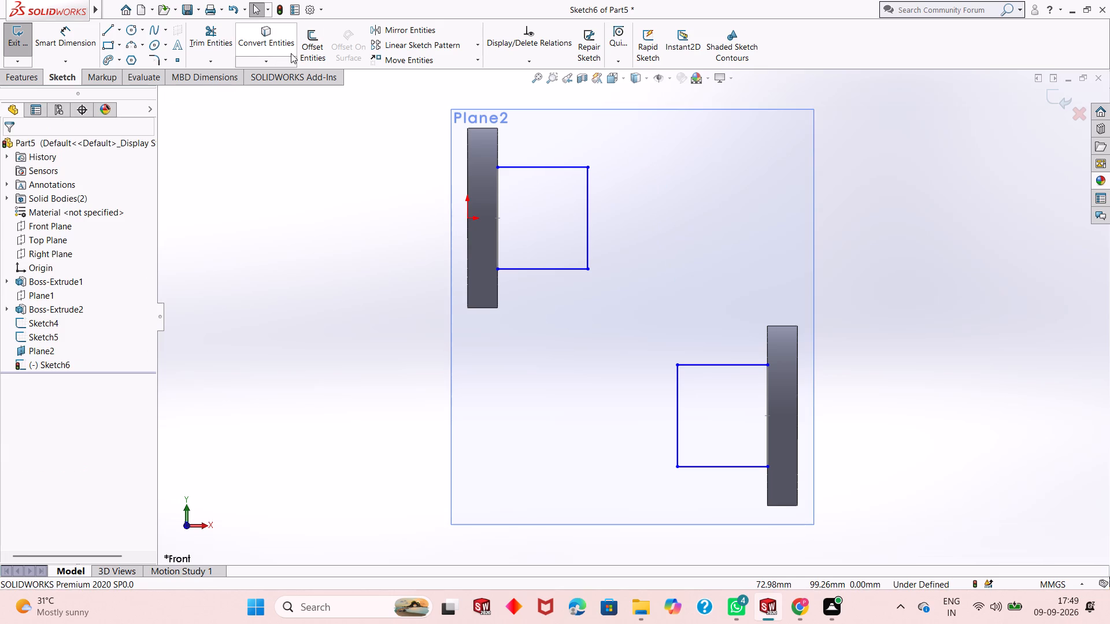
# Sketch a circle of 85 mm radius centred just below the upper flange outline's lower outer corner.
pyautogui.click(132, 31)
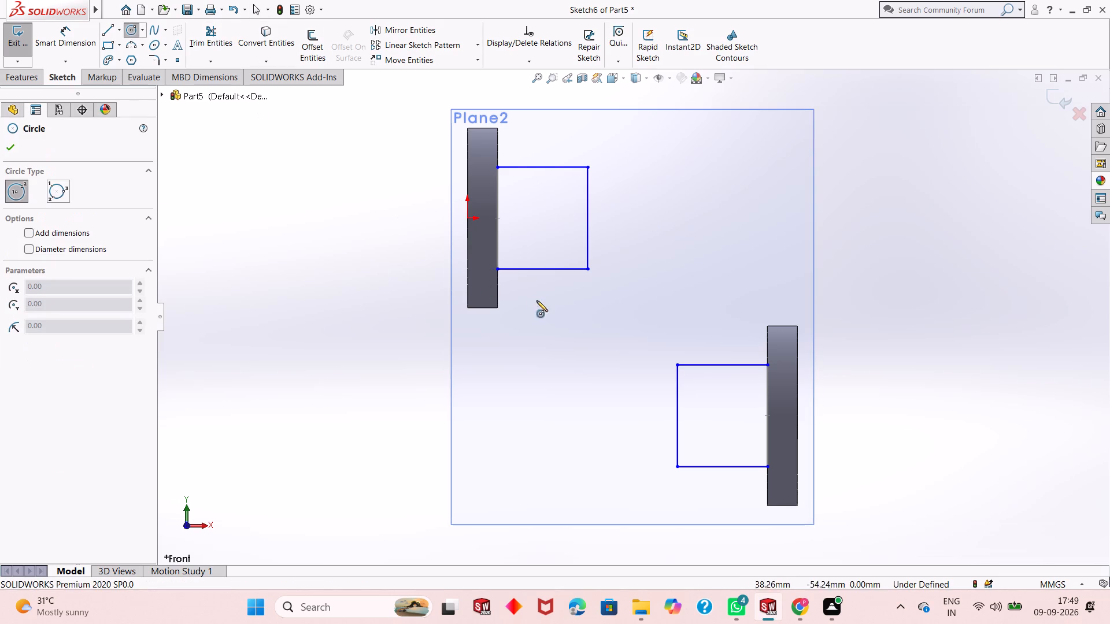
pyautogui.click(579, 290)
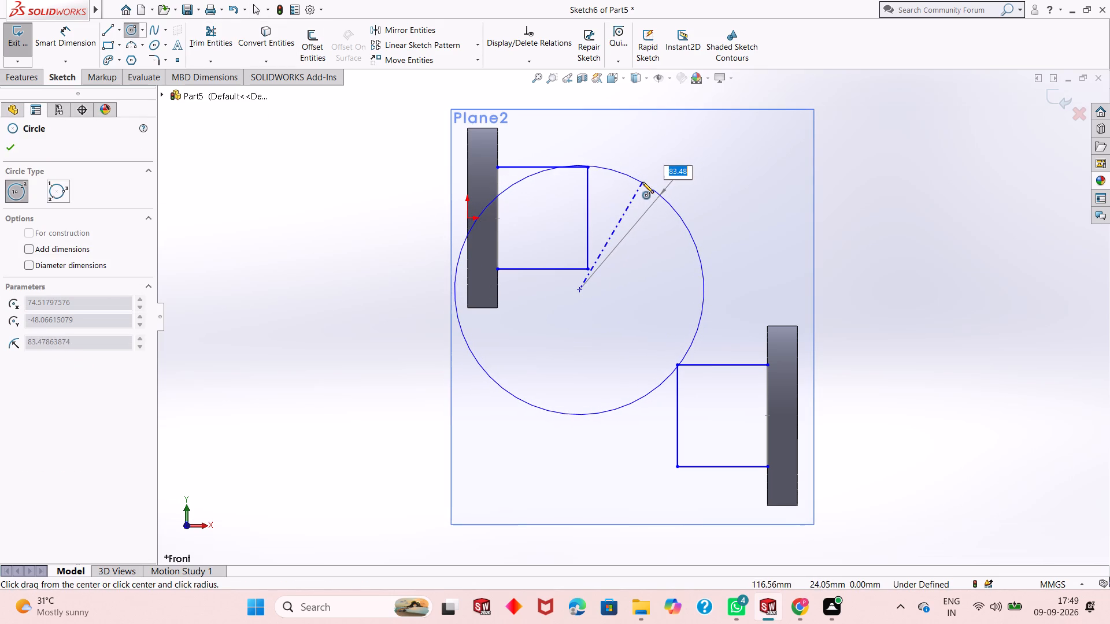
pyautogui.write('85')
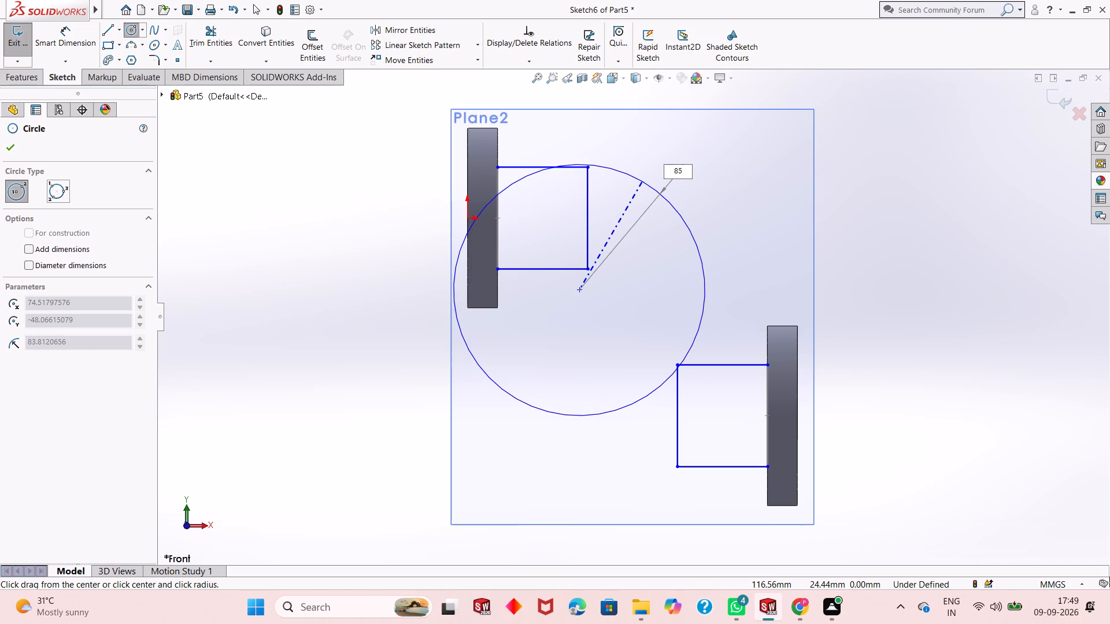
pyautogui.press('Return')
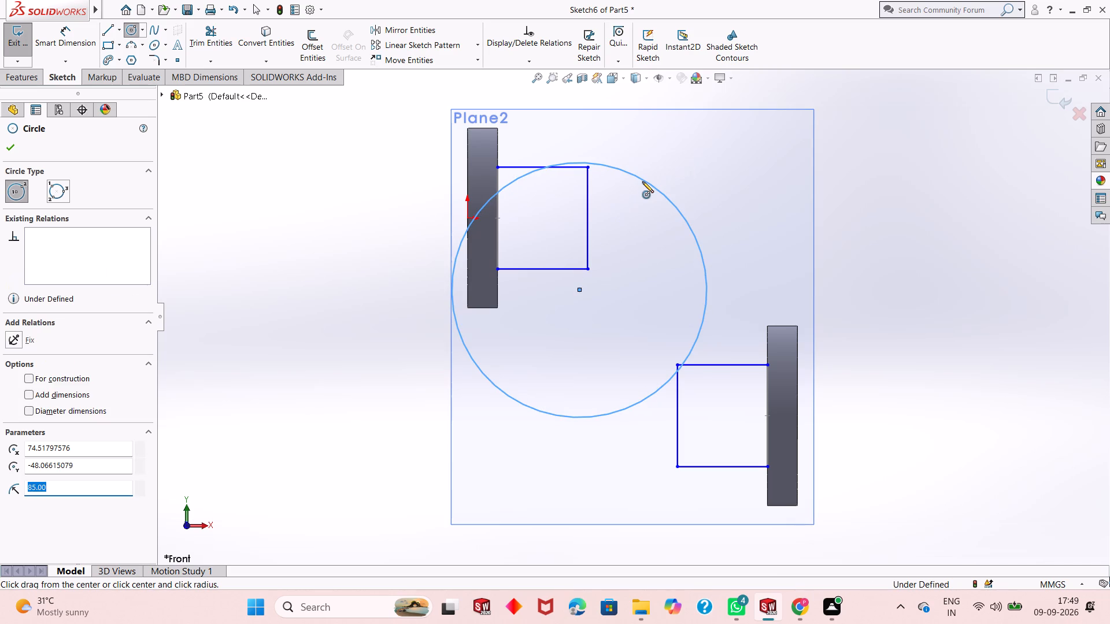
pyautogui.press('Escape')
pyautogui.press('Escape')
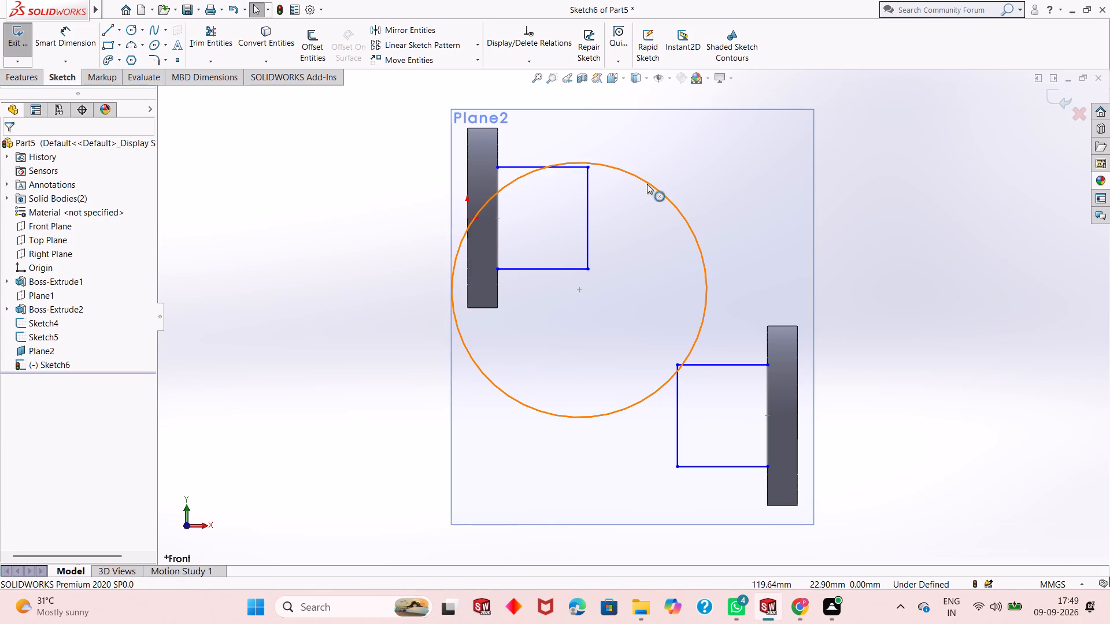
# Move the 85 mm radius circle with Move Entities so its topmost point lies on the upper flange outline's top outer corner.
pyautogui.click(647, 184)
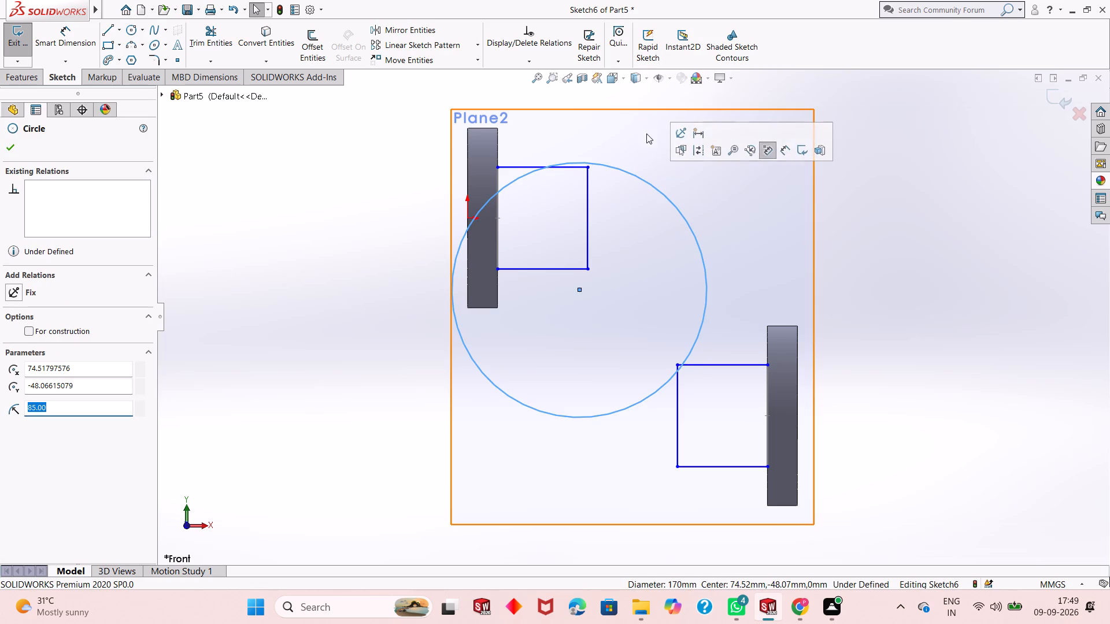
pyautogui.click(421, 60)
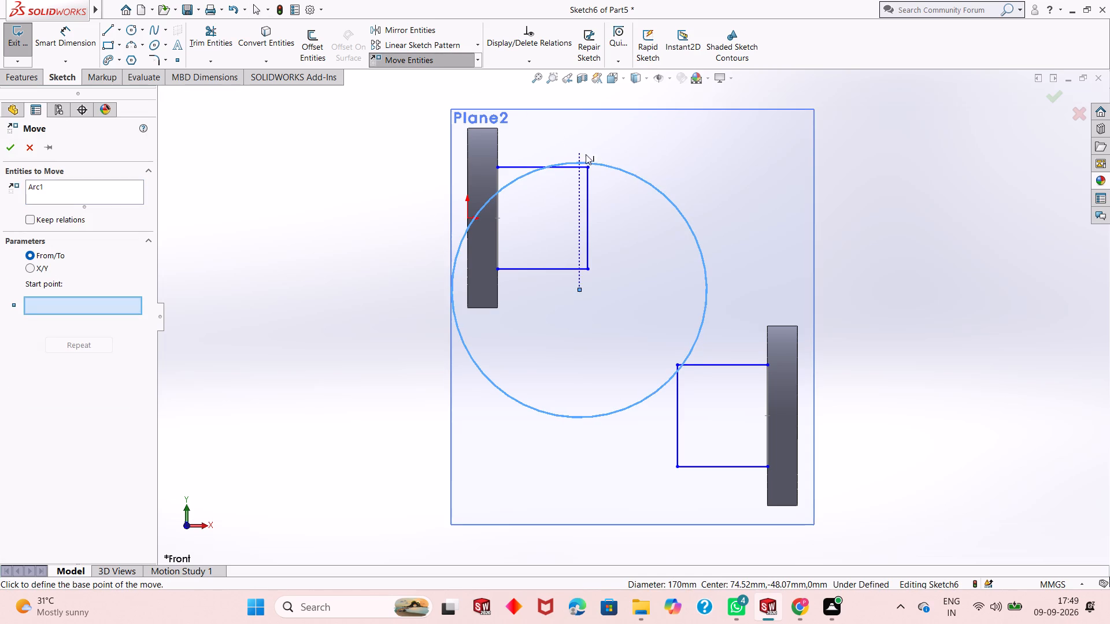
pyautogui.click(578, 161)
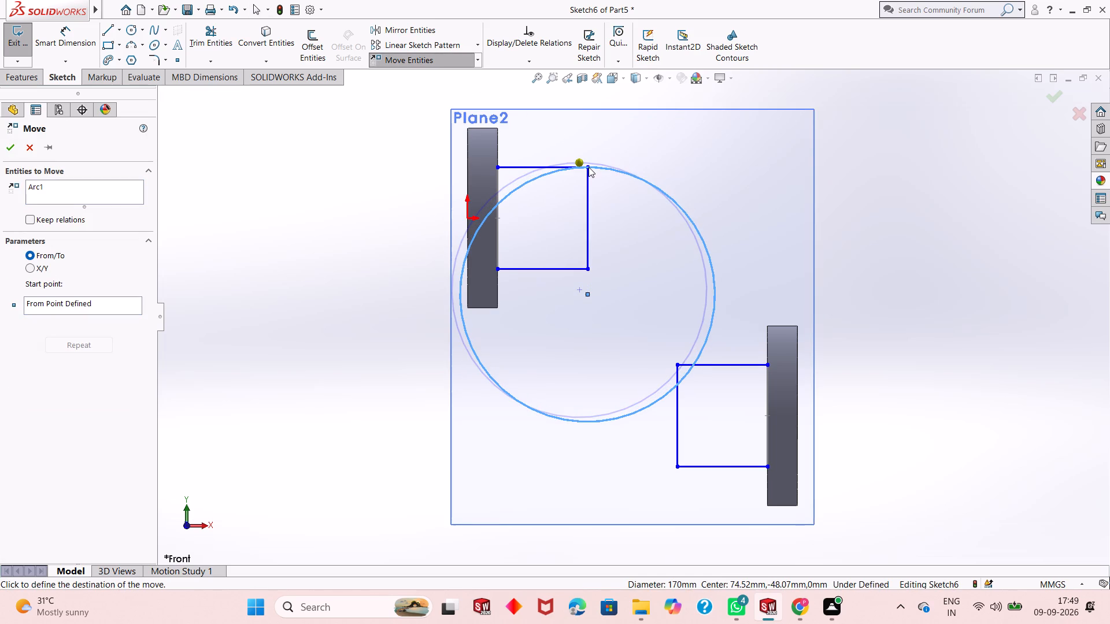
pyautogui.click(589, 167)
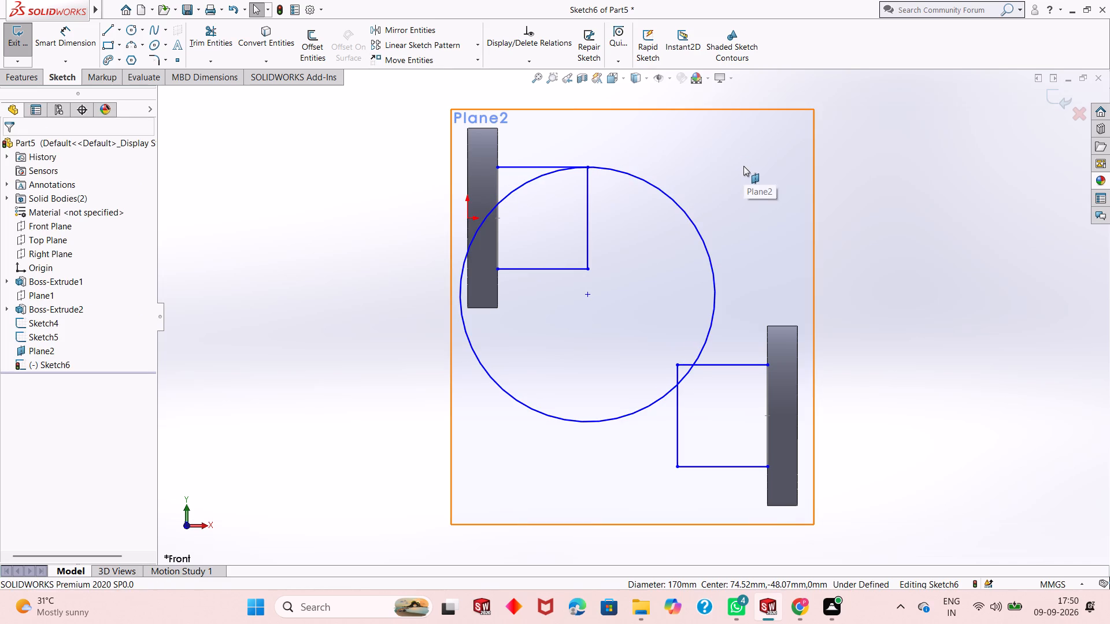
pyautogui.press('Escape')
pyautogui.press('Escape')
pyautogui.press('Escape')
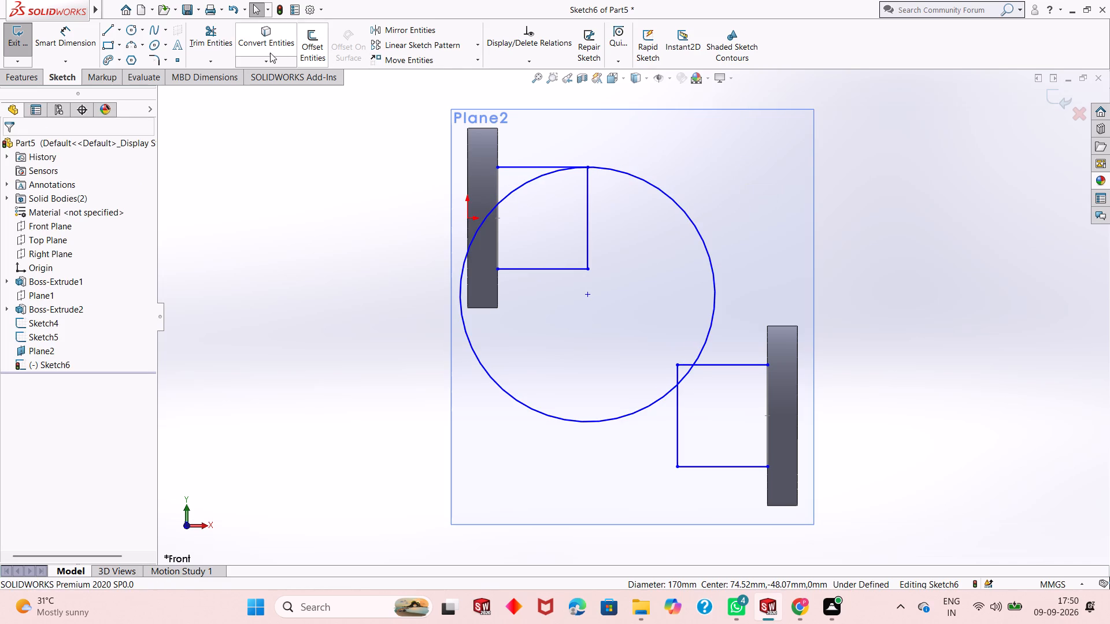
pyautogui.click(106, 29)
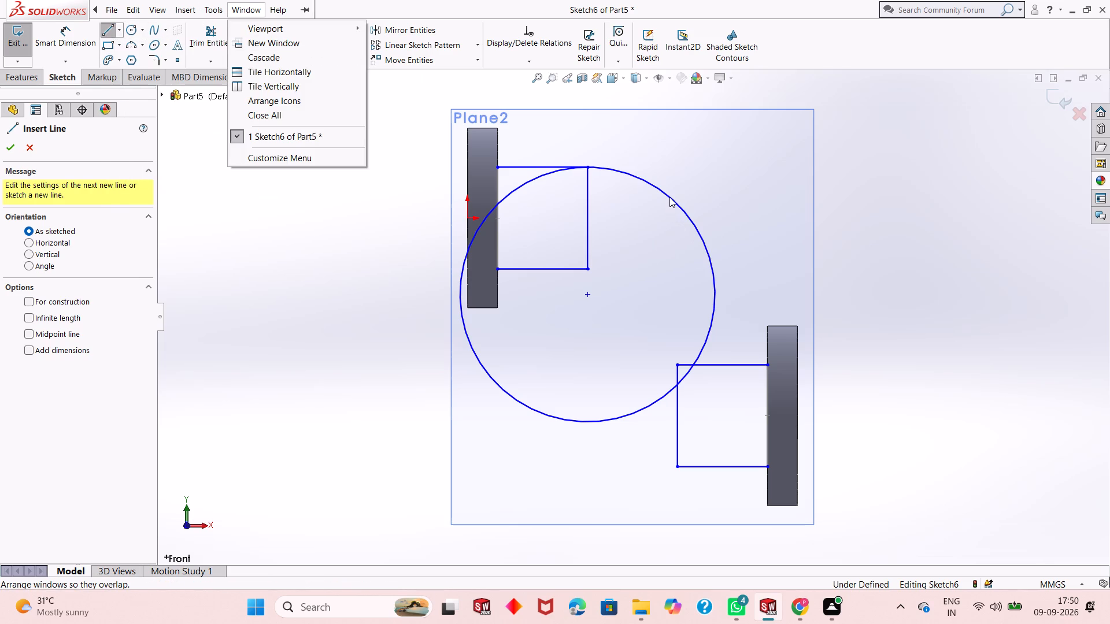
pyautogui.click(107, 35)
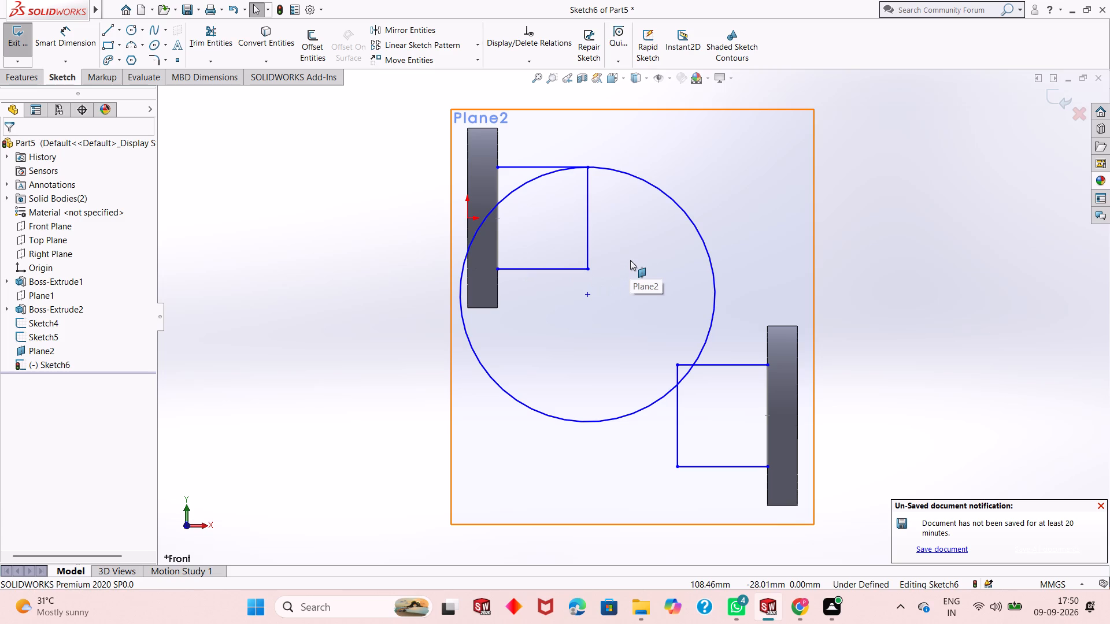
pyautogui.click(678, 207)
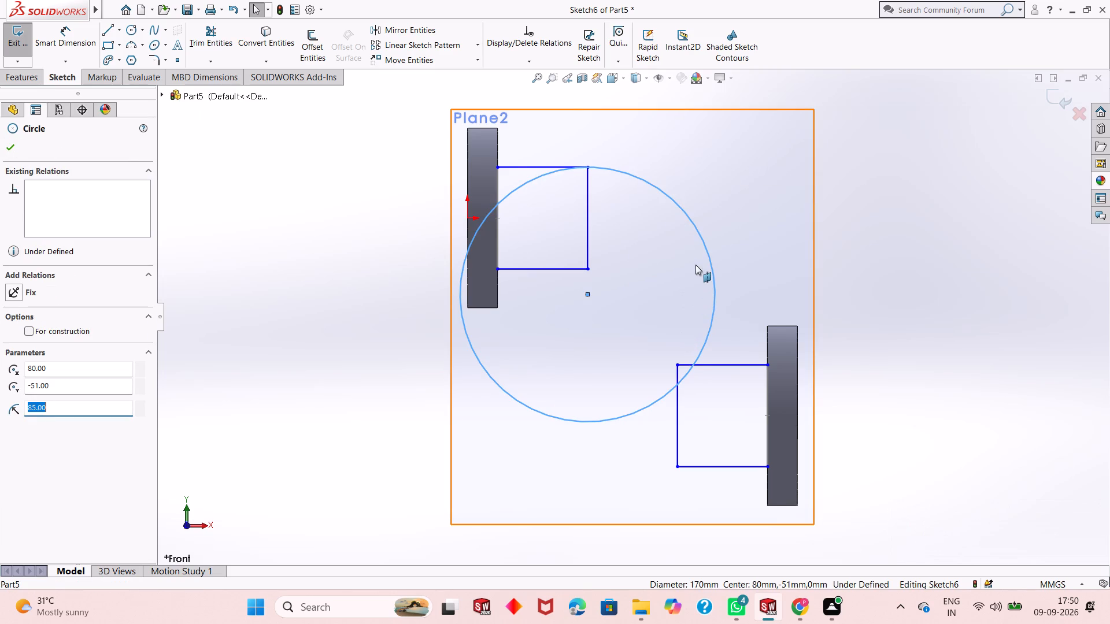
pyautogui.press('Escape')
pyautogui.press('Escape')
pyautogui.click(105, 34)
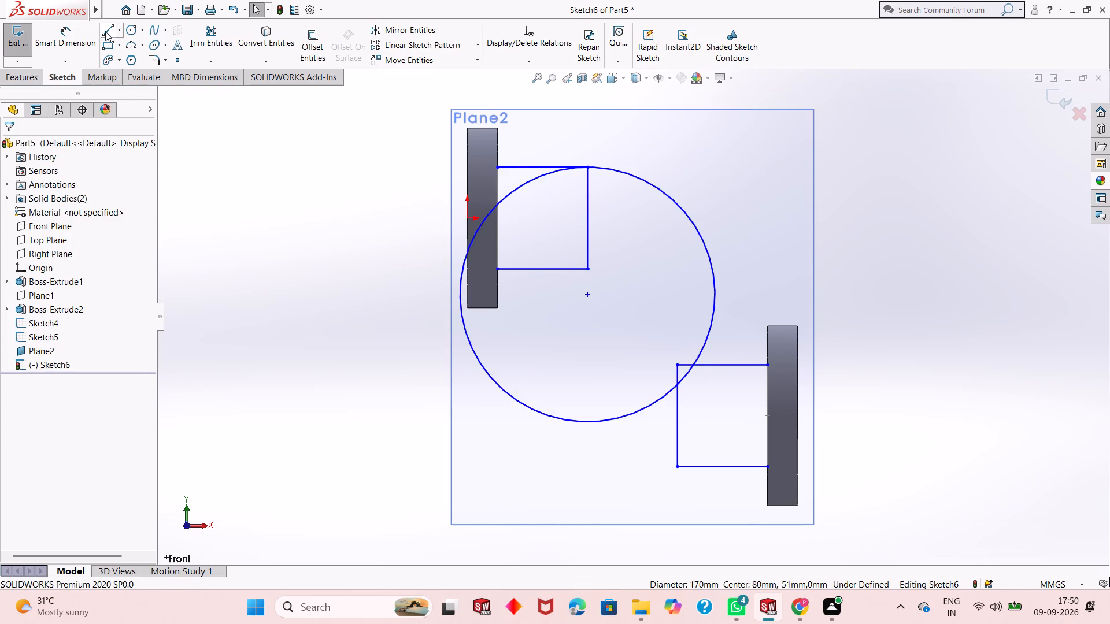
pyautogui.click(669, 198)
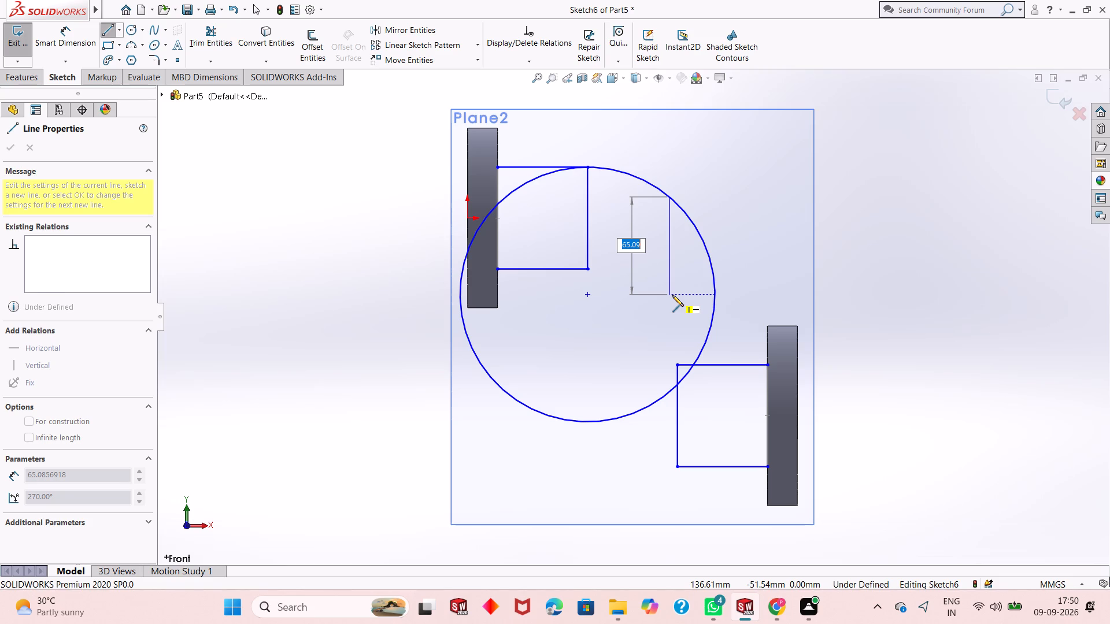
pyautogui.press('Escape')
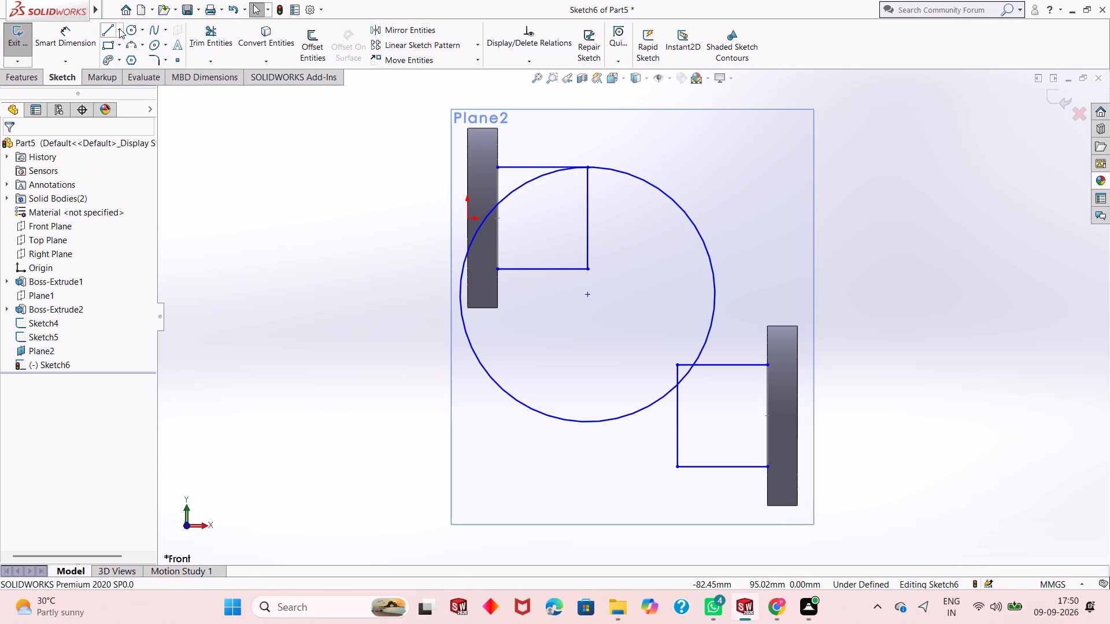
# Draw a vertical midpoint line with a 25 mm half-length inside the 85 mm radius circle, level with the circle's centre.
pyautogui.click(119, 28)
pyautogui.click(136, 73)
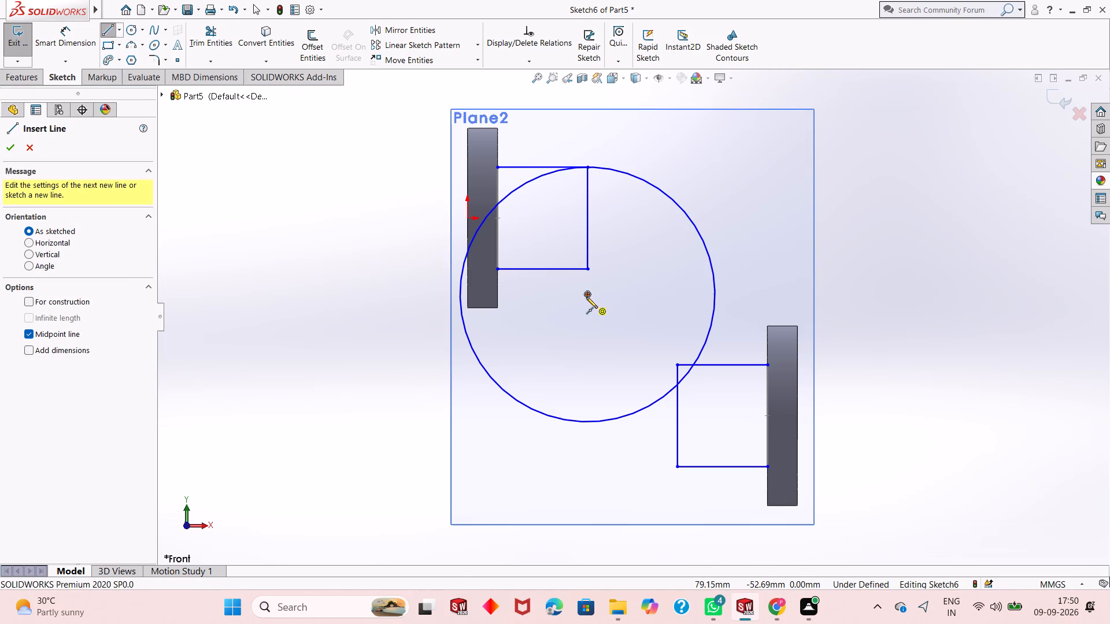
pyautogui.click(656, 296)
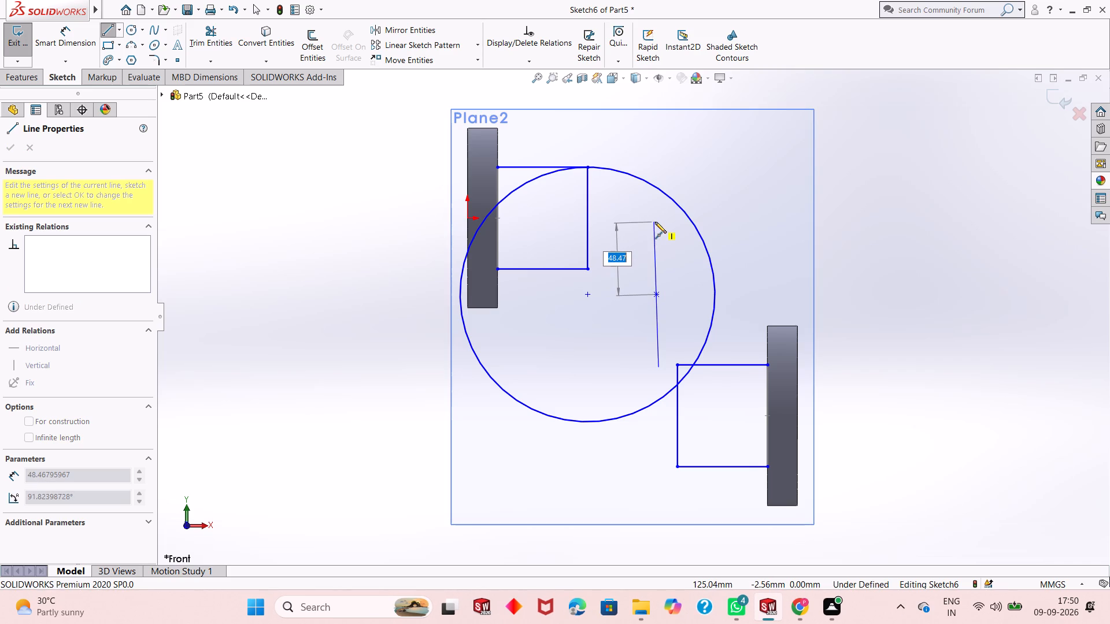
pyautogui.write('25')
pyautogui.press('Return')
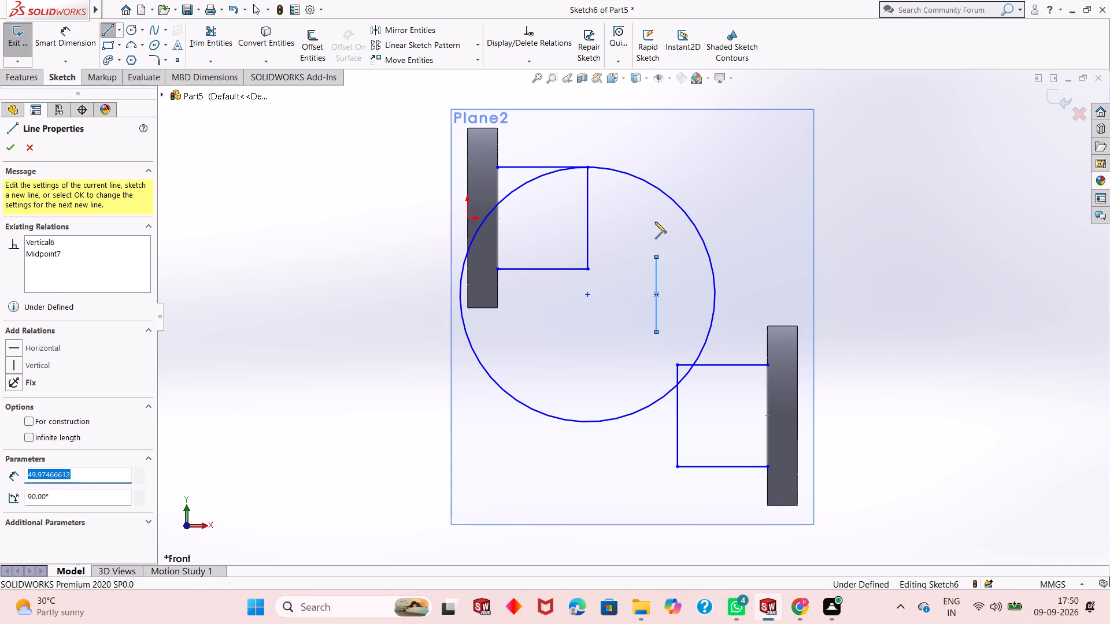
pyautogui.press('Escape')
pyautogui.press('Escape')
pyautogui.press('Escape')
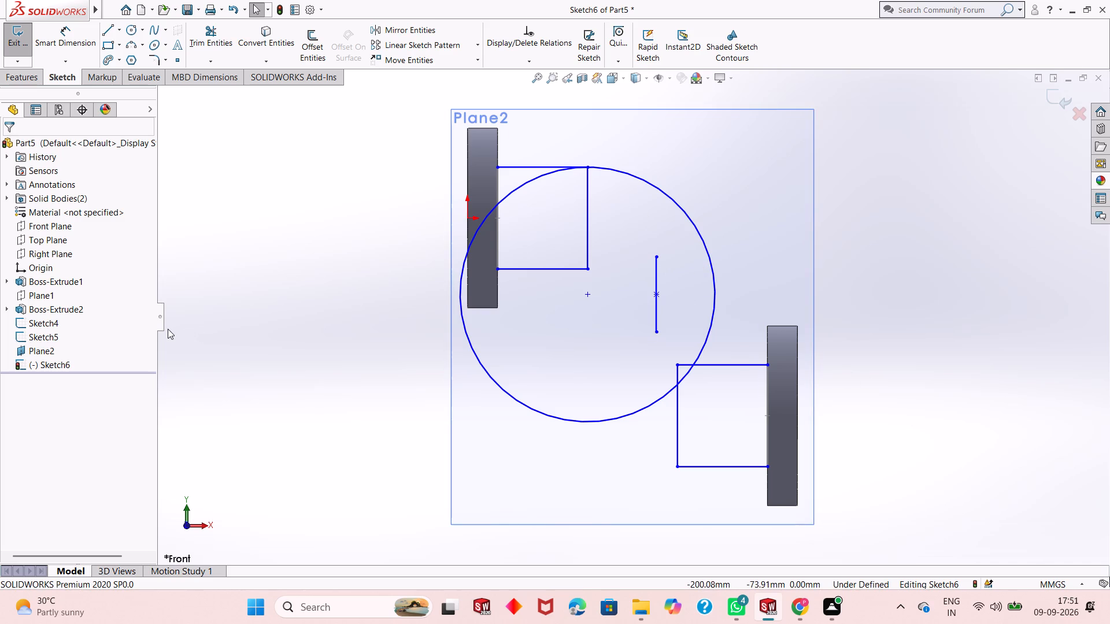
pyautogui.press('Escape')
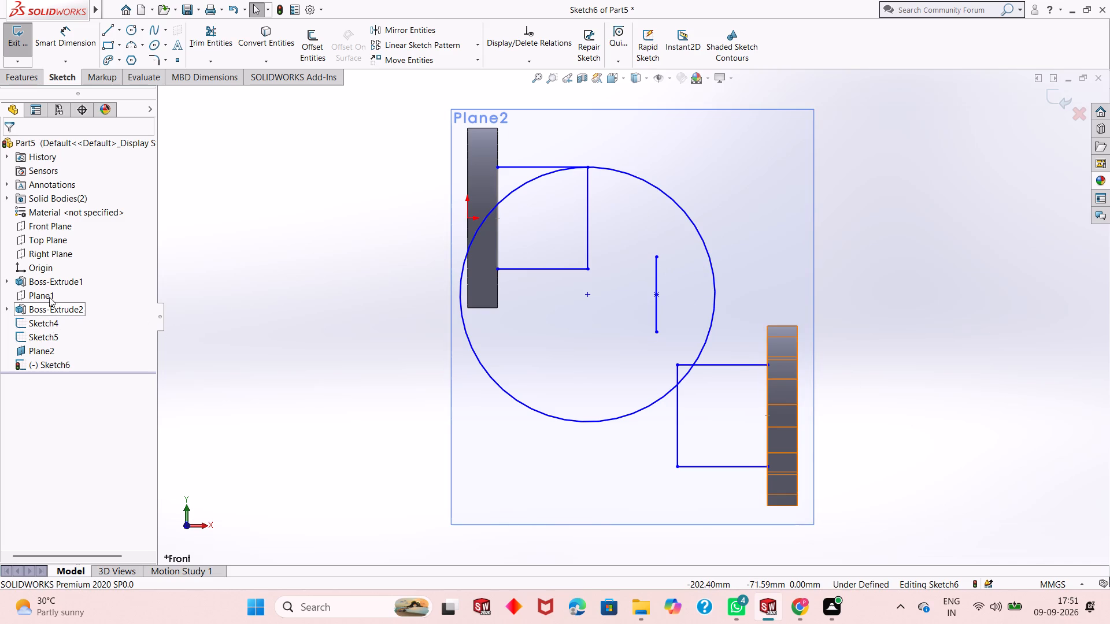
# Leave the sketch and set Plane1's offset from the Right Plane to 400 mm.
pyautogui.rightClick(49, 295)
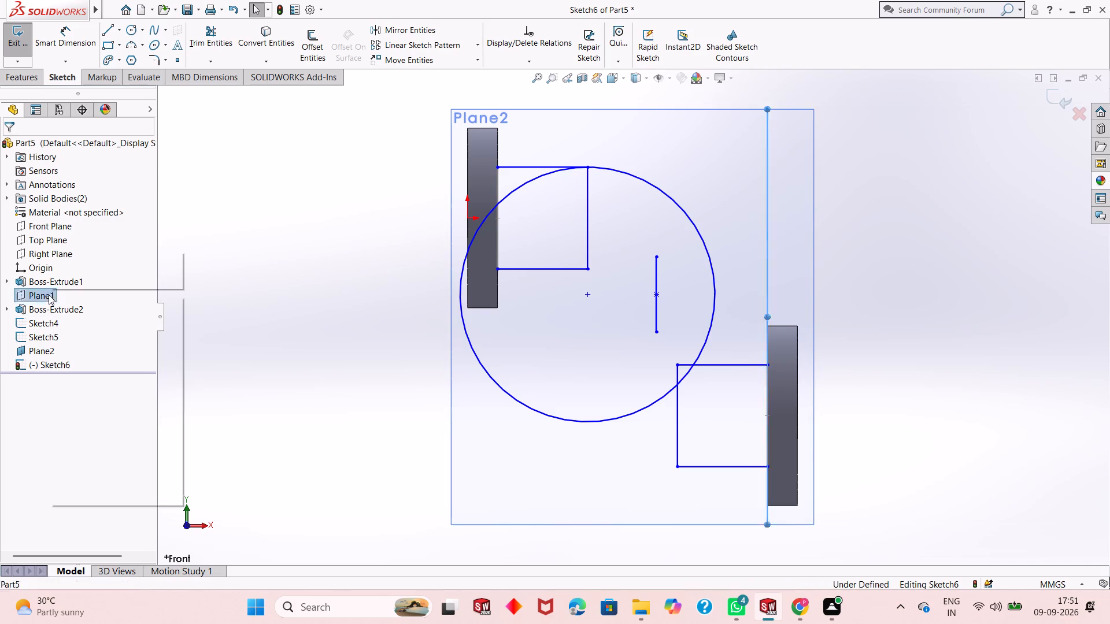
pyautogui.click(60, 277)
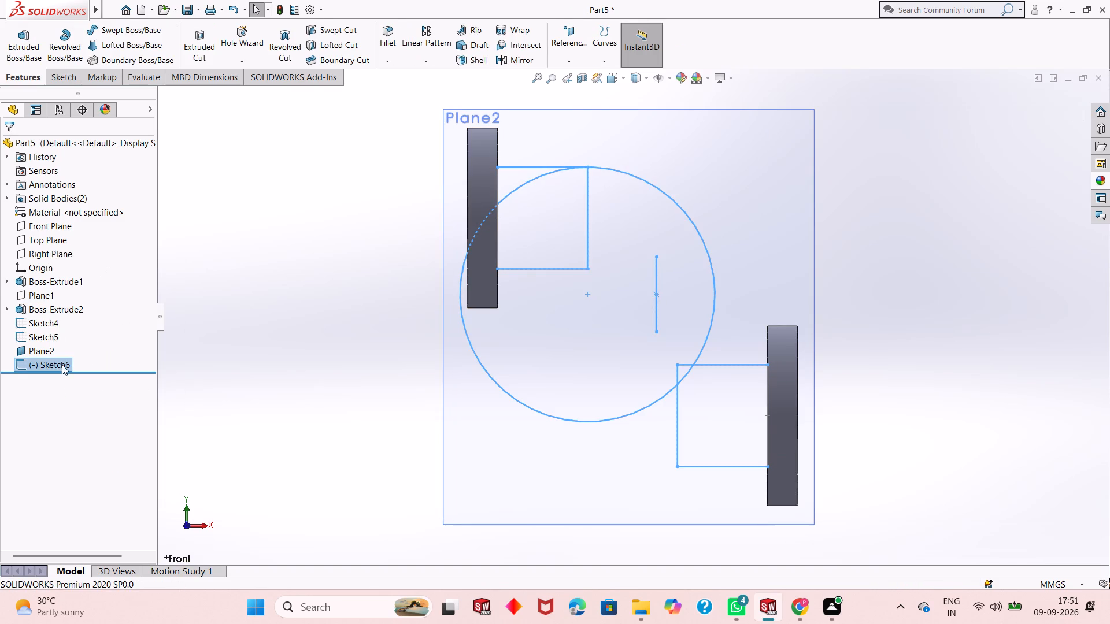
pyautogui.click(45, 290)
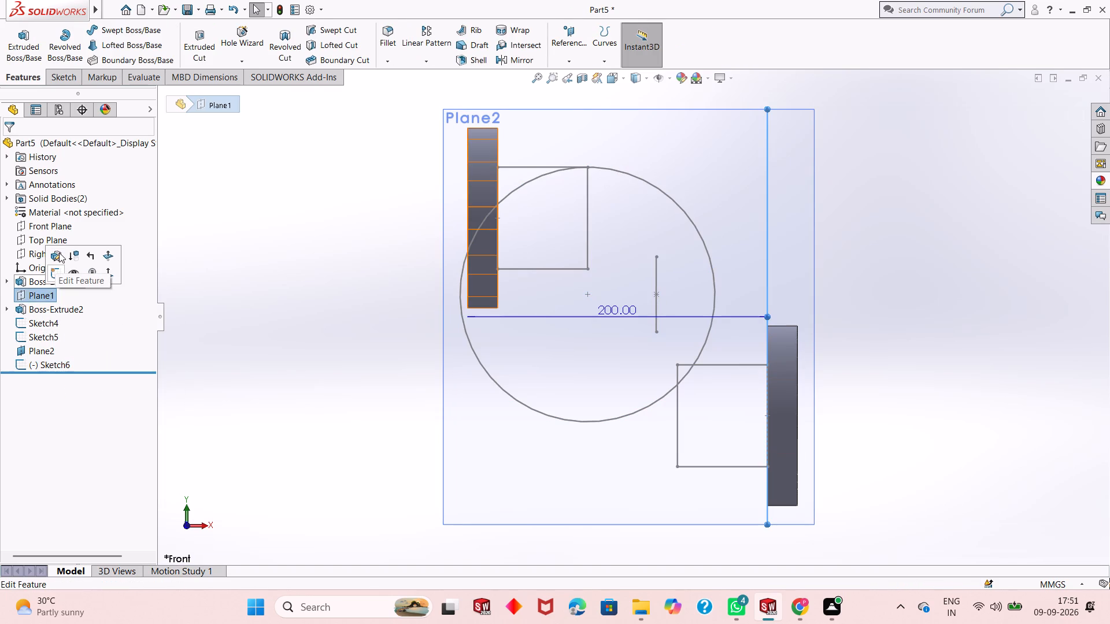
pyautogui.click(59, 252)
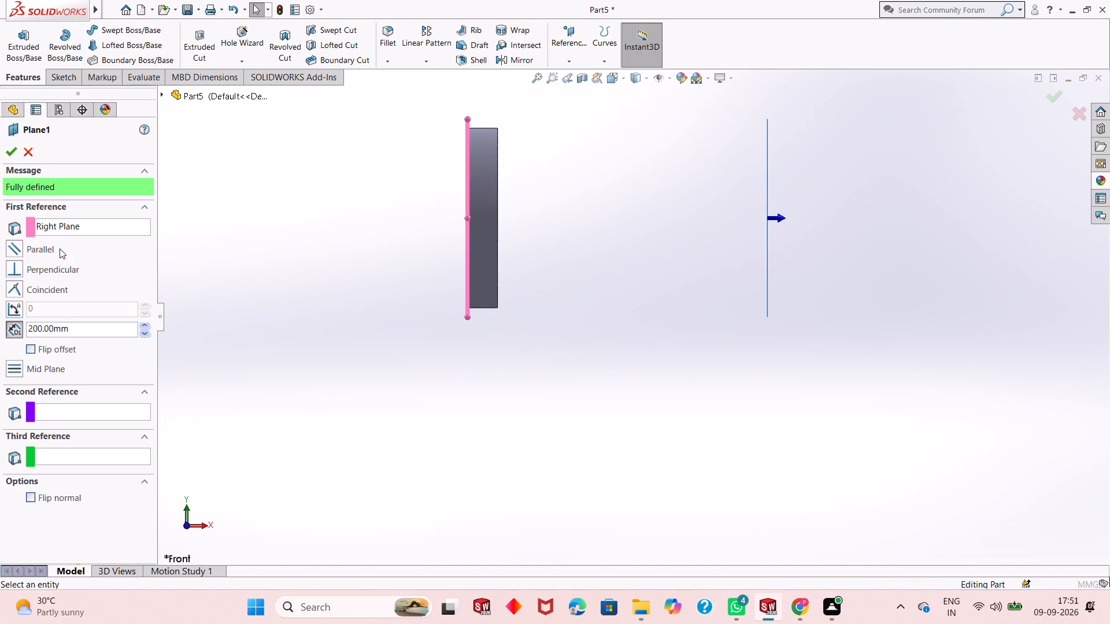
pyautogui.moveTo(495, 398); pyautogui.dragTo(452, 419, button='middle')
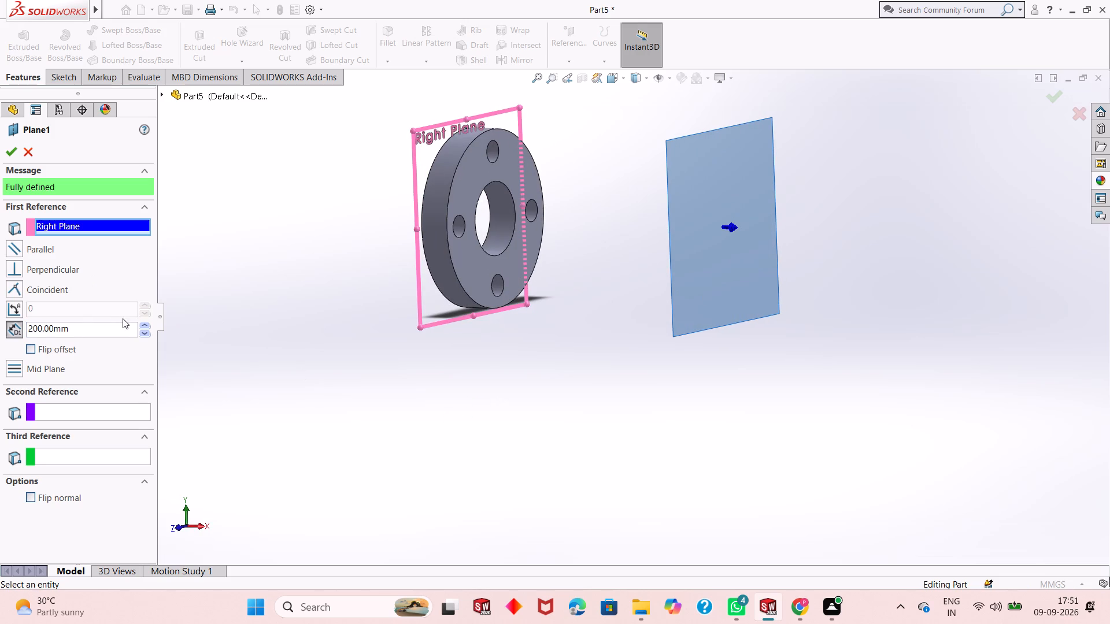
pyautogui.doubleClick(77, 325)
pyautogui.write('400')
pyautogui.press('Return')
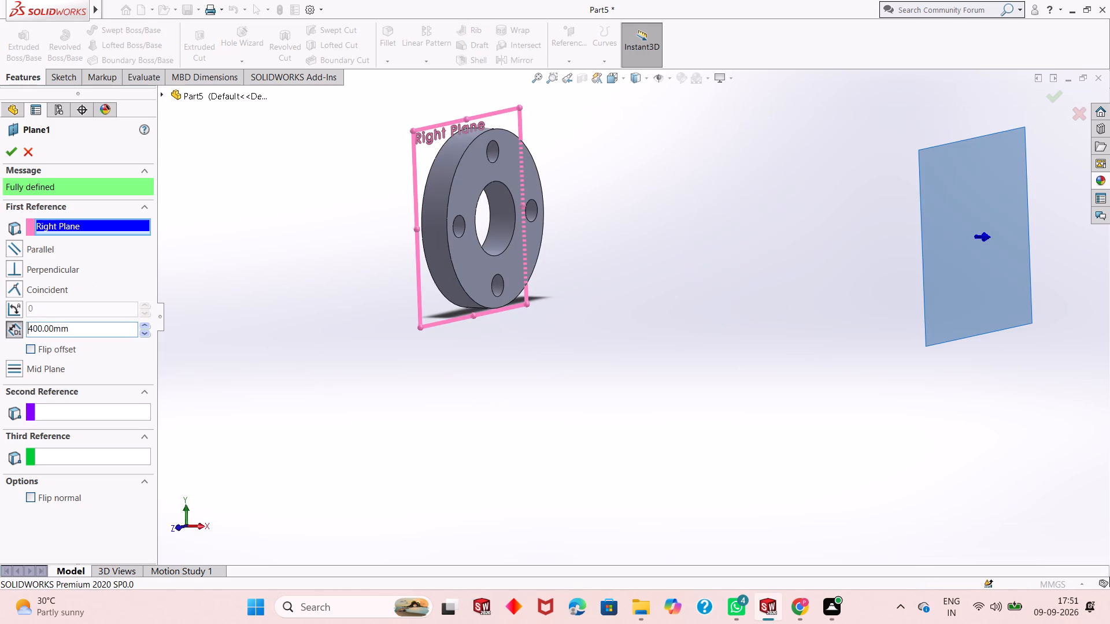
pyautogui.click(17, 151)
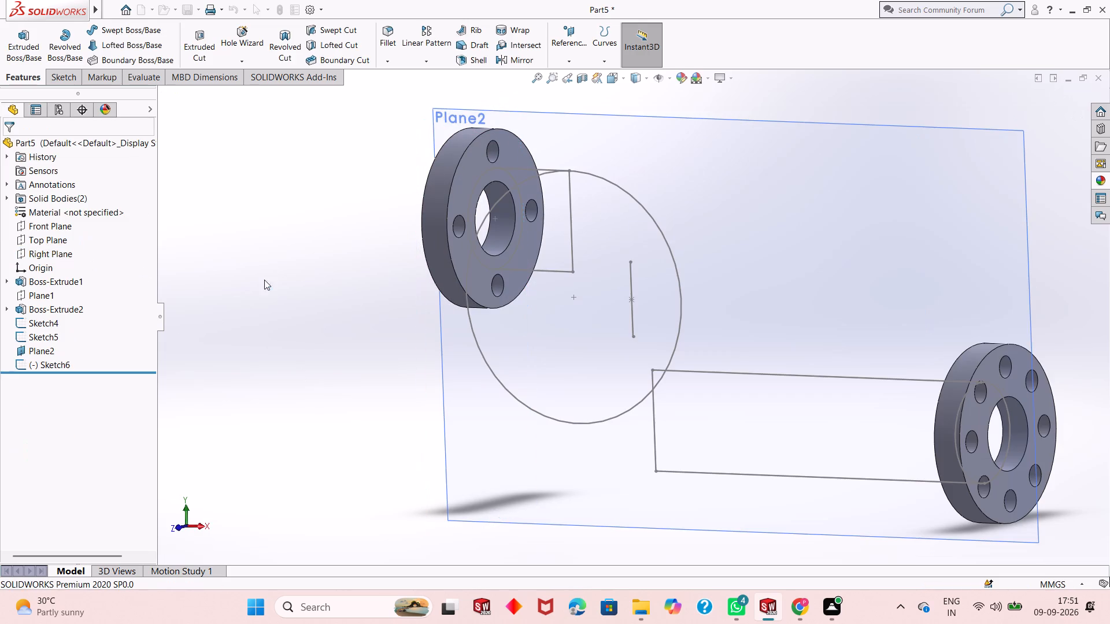
# Set Plane1's offset from the Right Plane to 300 mm.
pyautogui.moveTo(371, 322); pyautogui.dragTo(422, 285, button='middle')
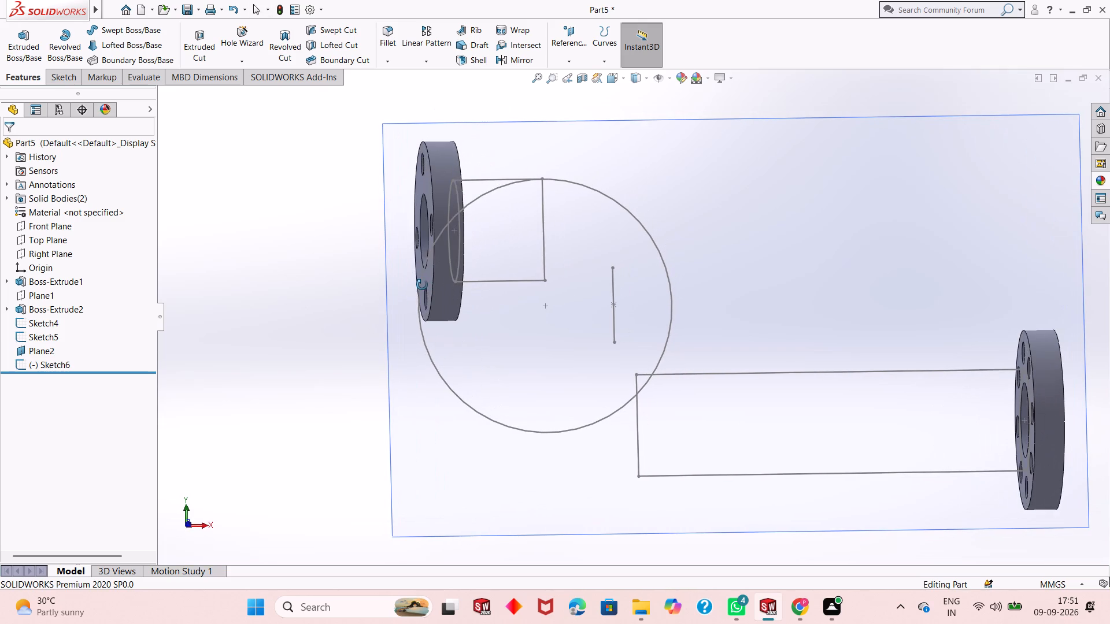
pyautogui.moveTo(422, 285); pyautogui.dragTo(416, 288, button='middle')
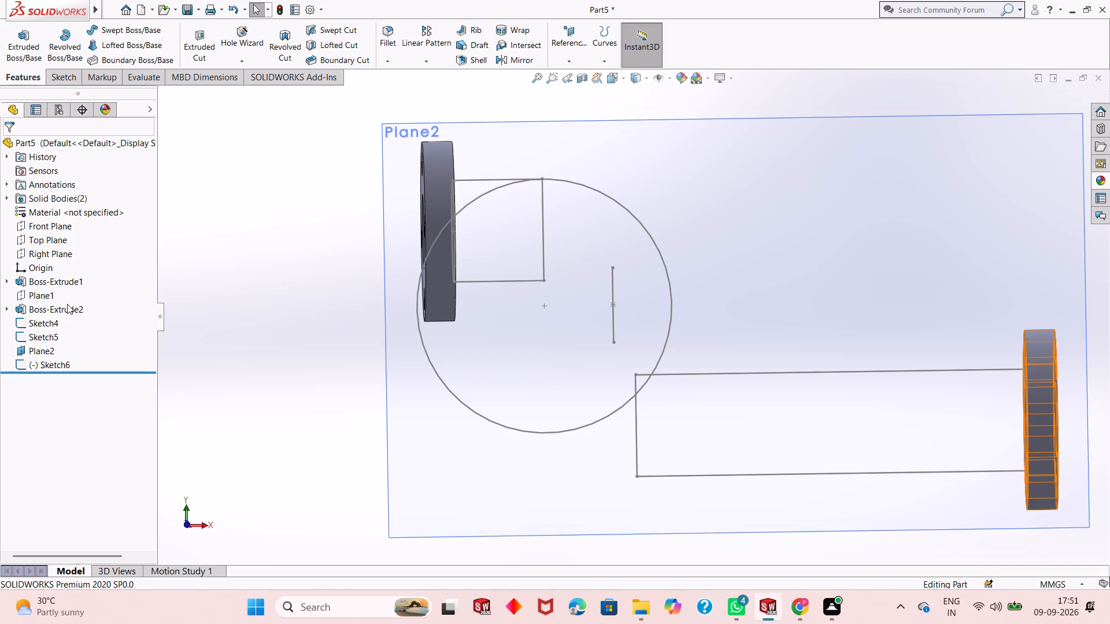
pyautogui.click(55, 291)
pyautogui.click(64, 254)
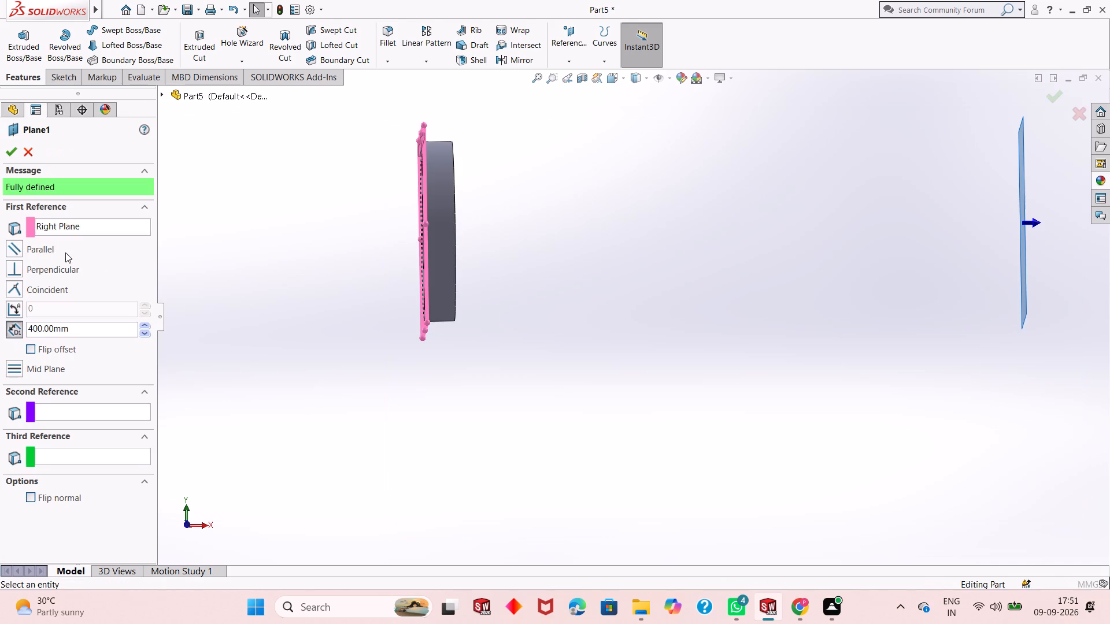
pyautogui.write('300')
pyautogui.press('Return')
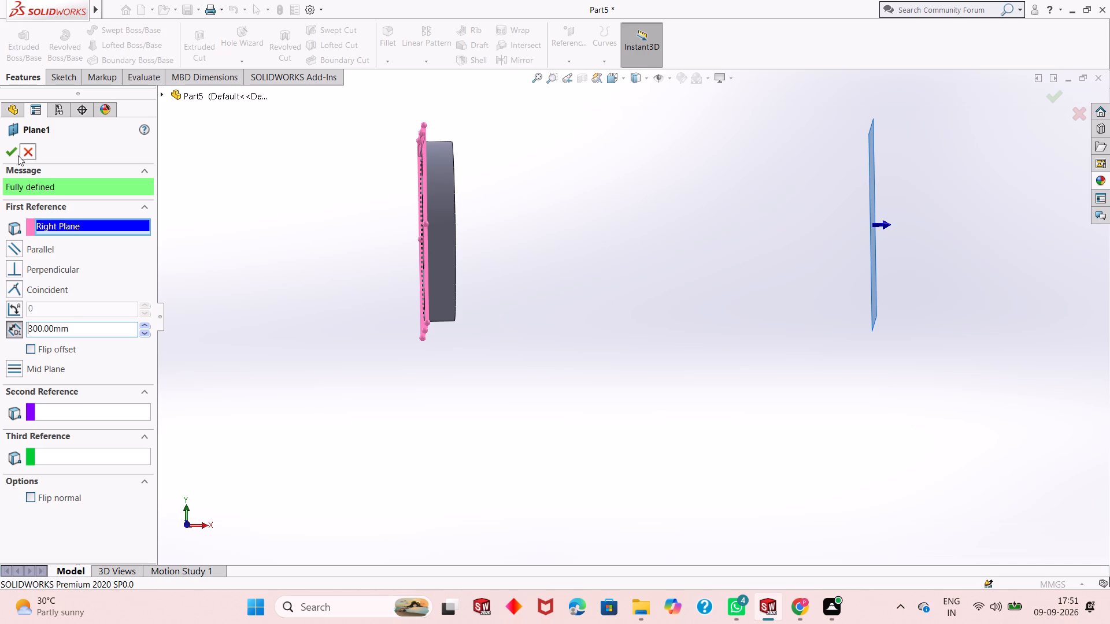
pyautogui.click(16, 154)
pyautogui.press('Escape')
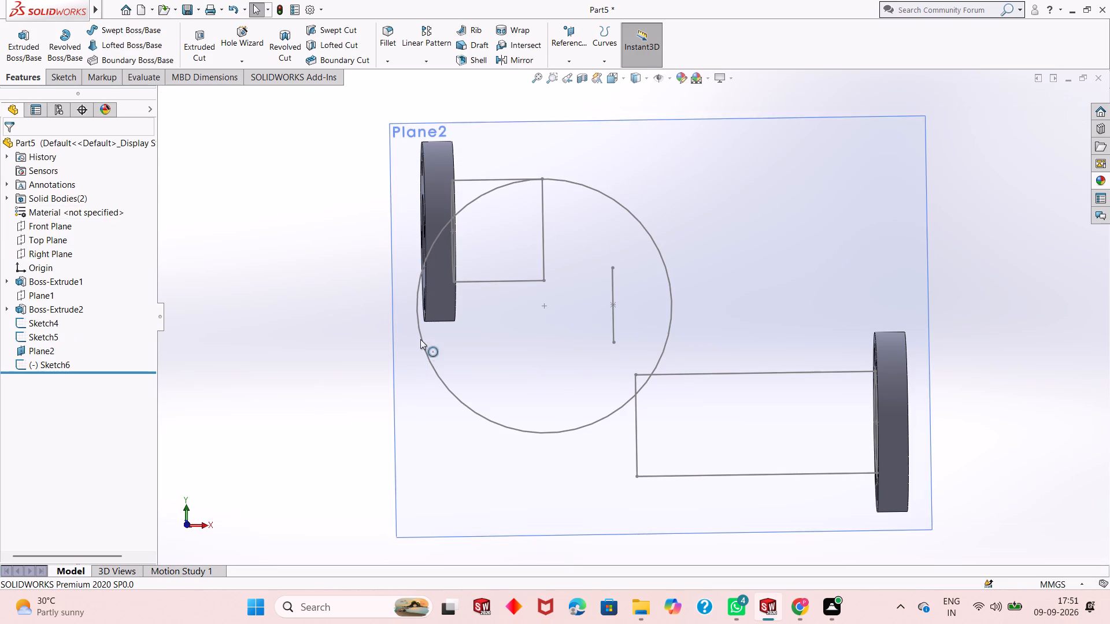
# Delete Sketch6, containing the 85 mm radius circle and both flange outlines.
pyautogui.click(429, 356)
pyautogui.press('Delete')
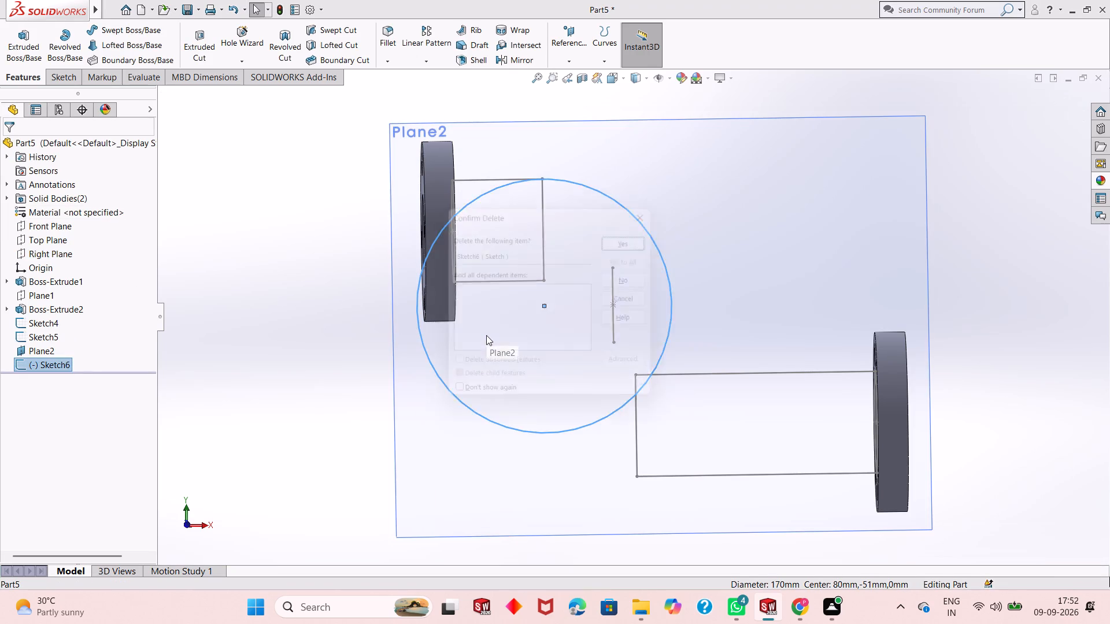
pyautogui.click(620, 225)
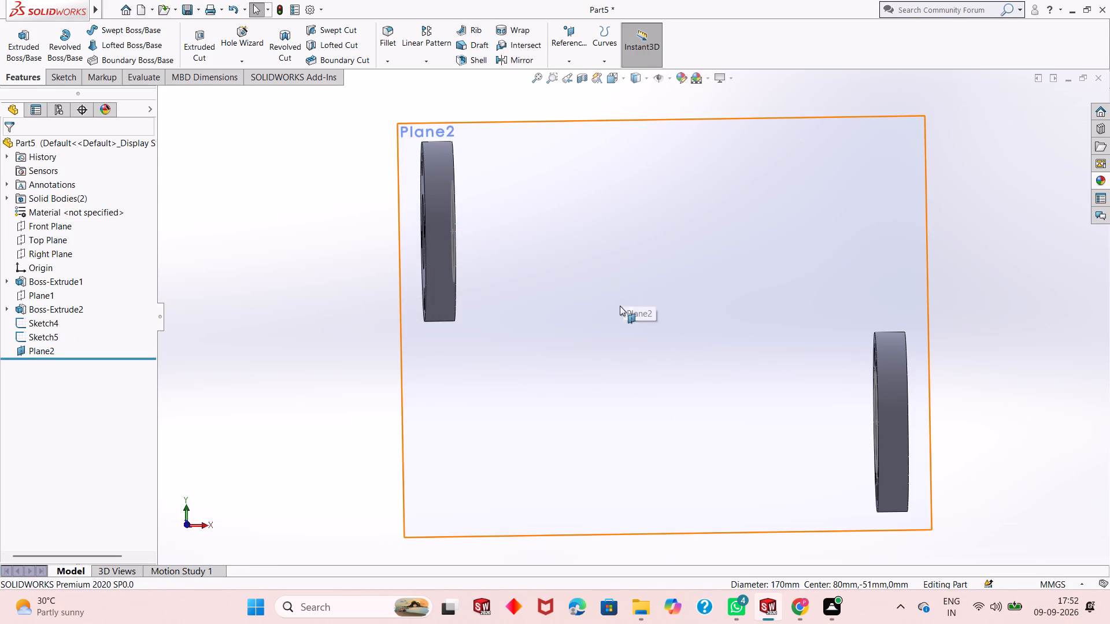
# Start a sketch on Plane2 and draw a nearly horizontal two-point spline from the upper flange's inner-face centre to about X 87 mm.
pyautogui.moveTo(607, 317); pyautogui.dragTo(589, 322, button='middle')
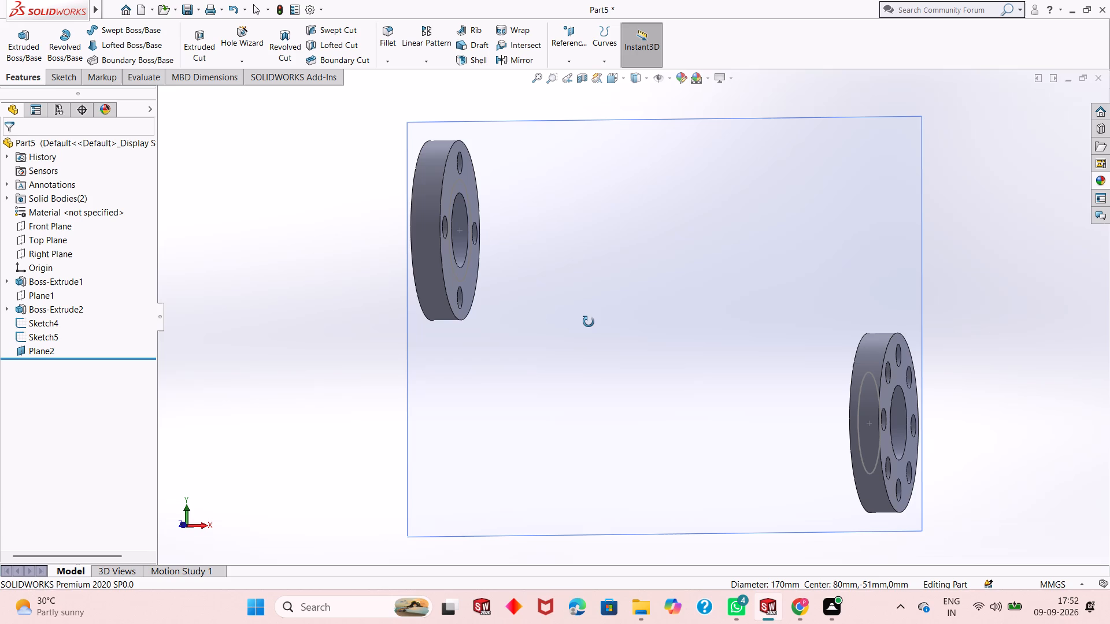
pyautogui.moveTo(589, 322); pyautogui.dragTo(601, 322, button='middle')
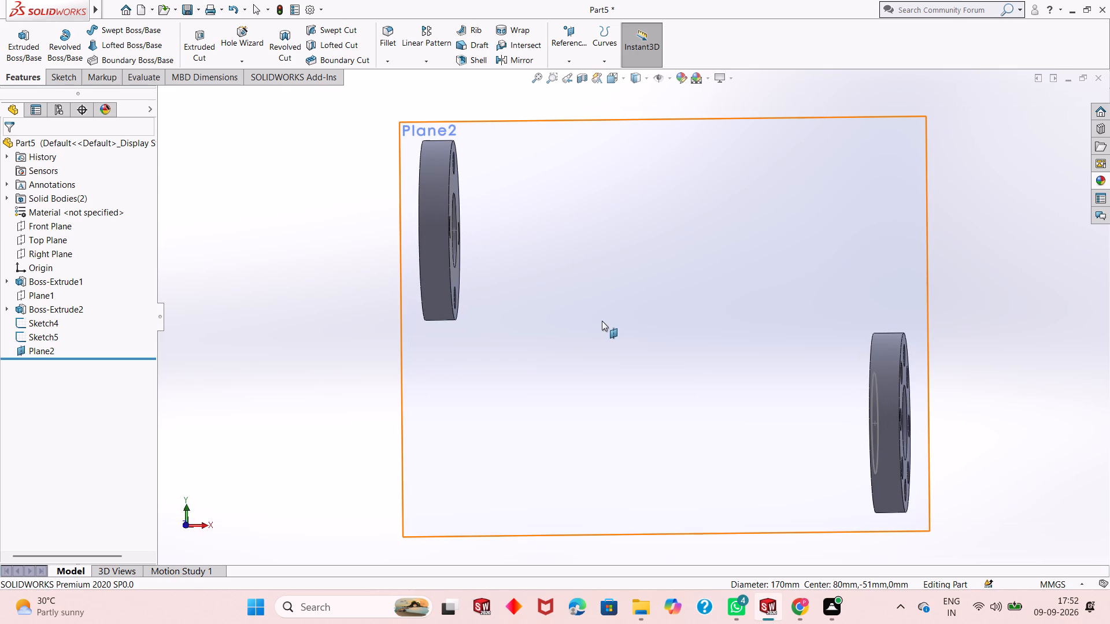
pyautogui.press('Escape')
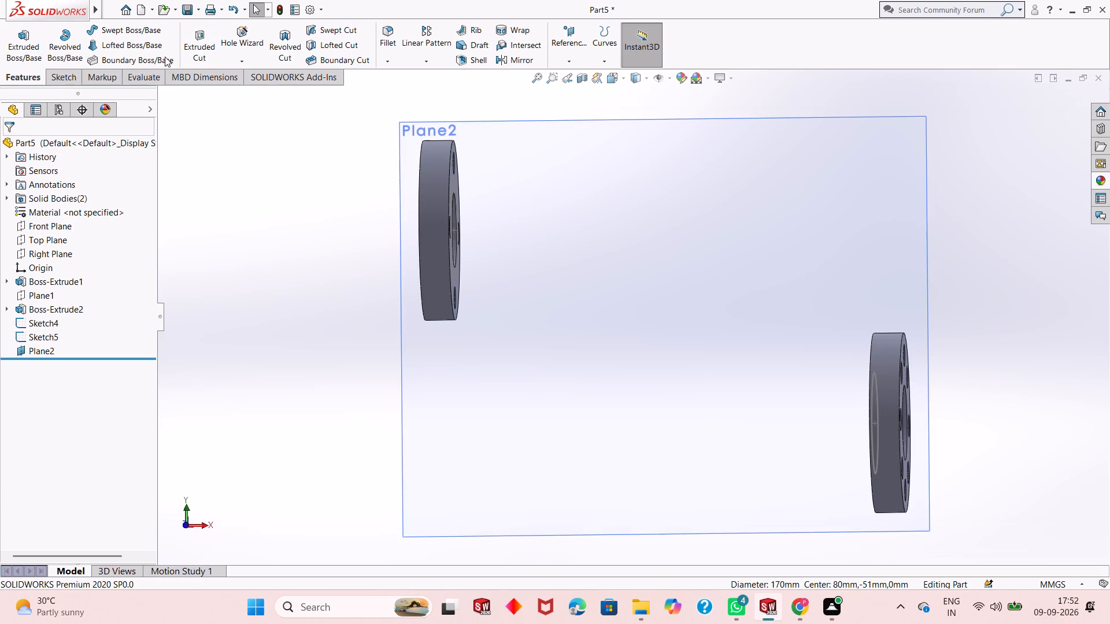
pyautogui.click(68, 81)
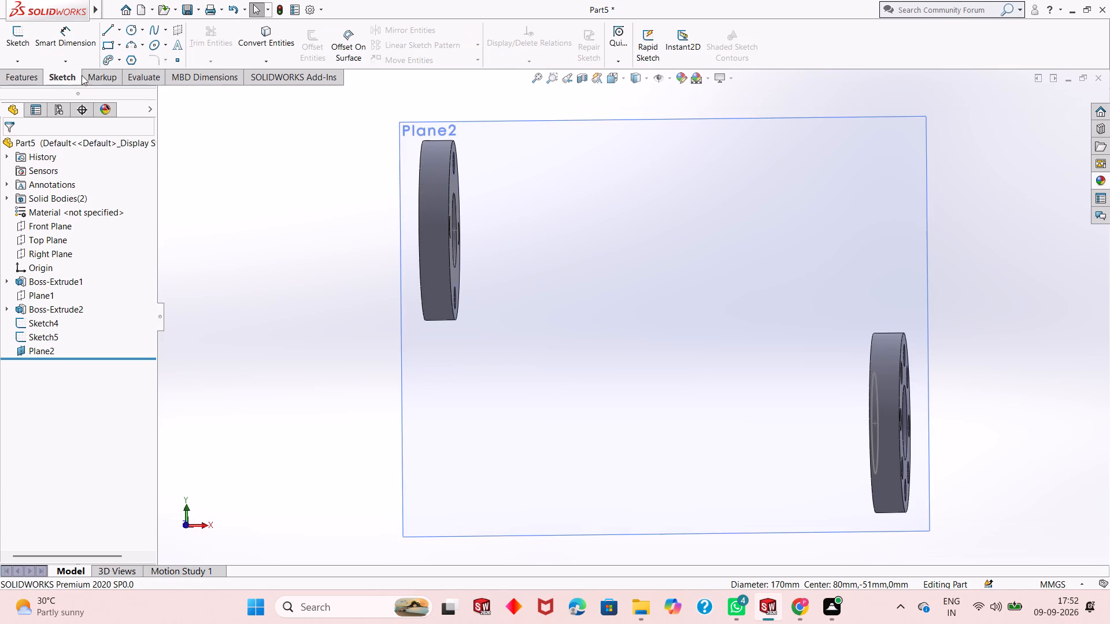
pyautogui.click(153, 30)
pyautogui.press('Escape')
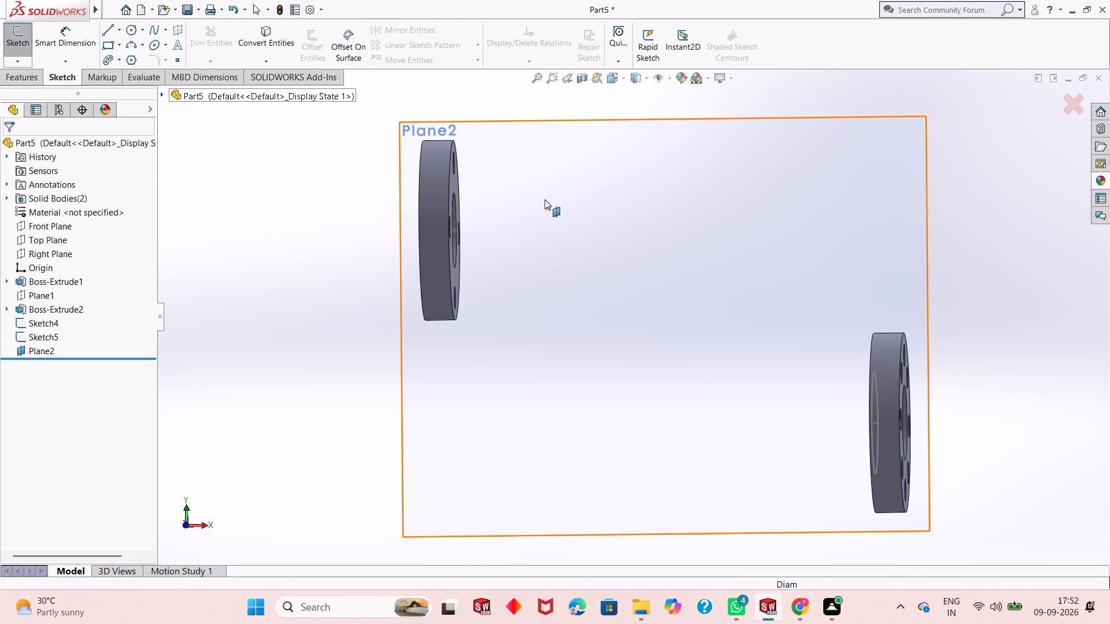
pyautogui.click(567, 172)
pyautogui.click(624, 144)
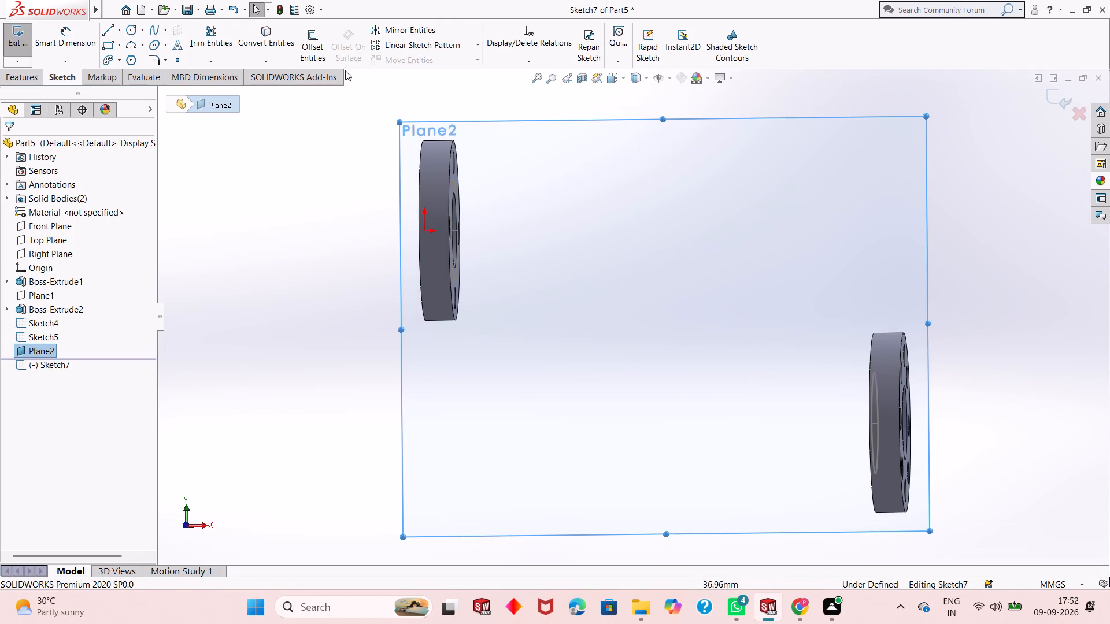
pyautogui.click(152, 35)
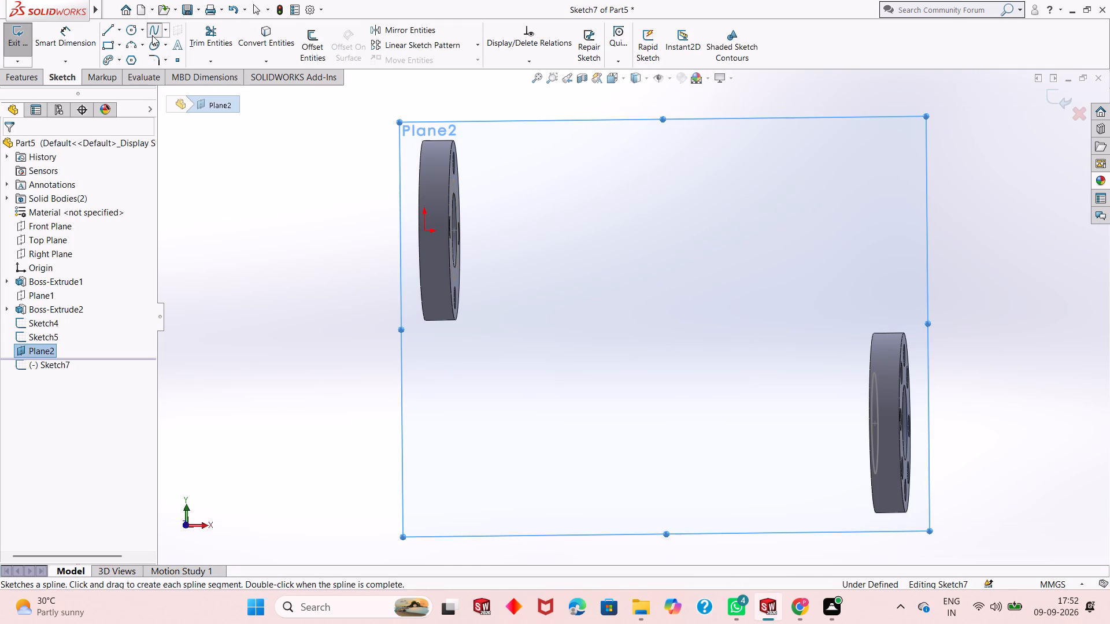
pyautogui.click(453, 230)
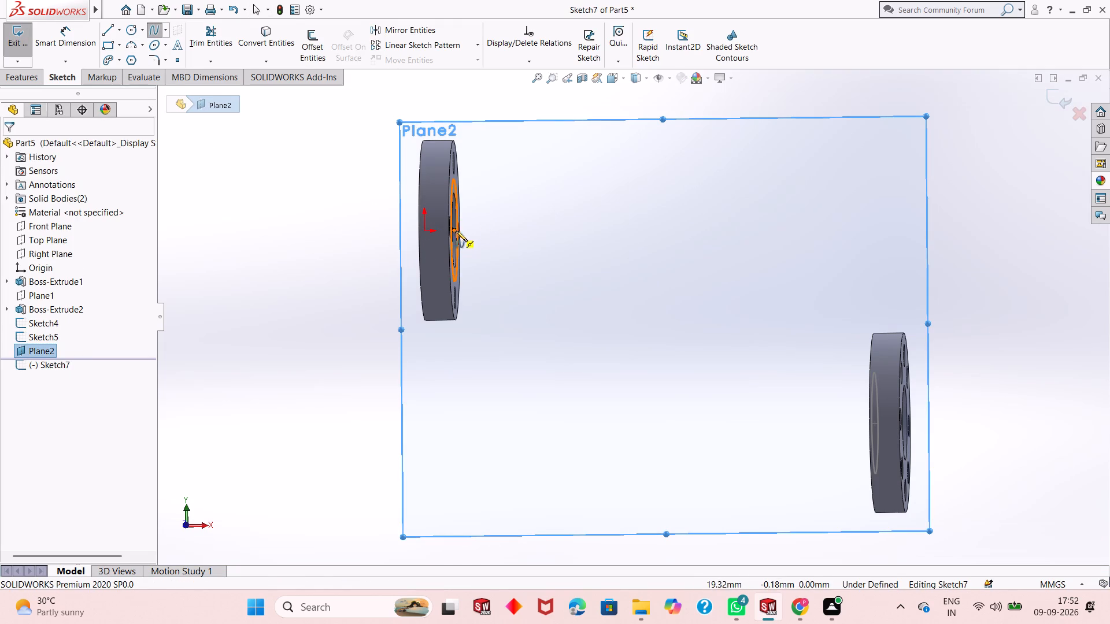
pyautogui.click(554, 228)
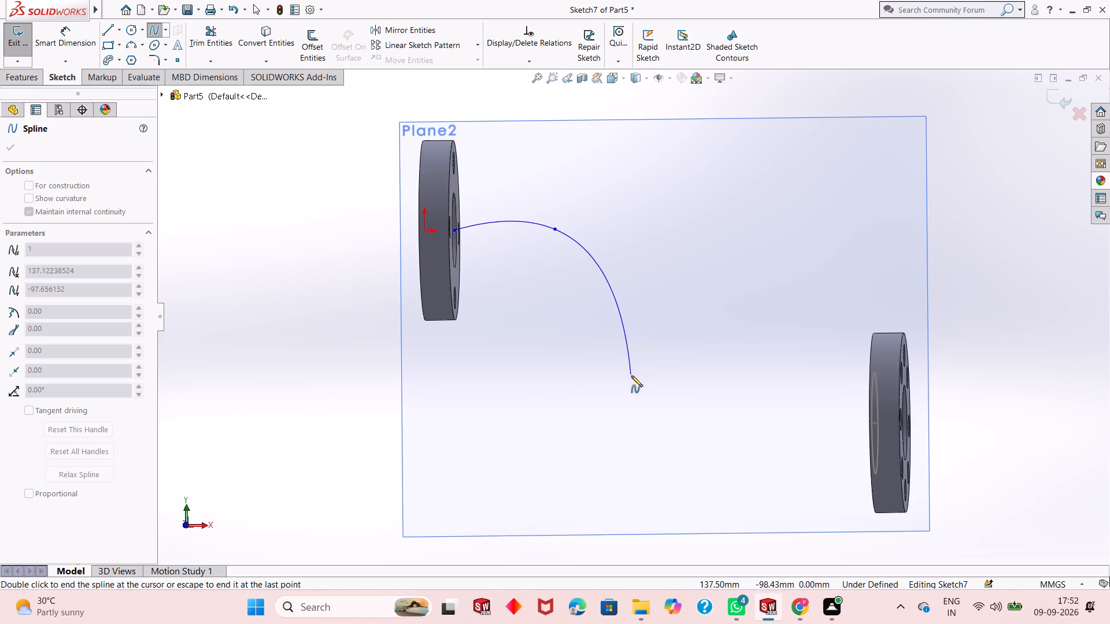
pyautogui.press('Escape')
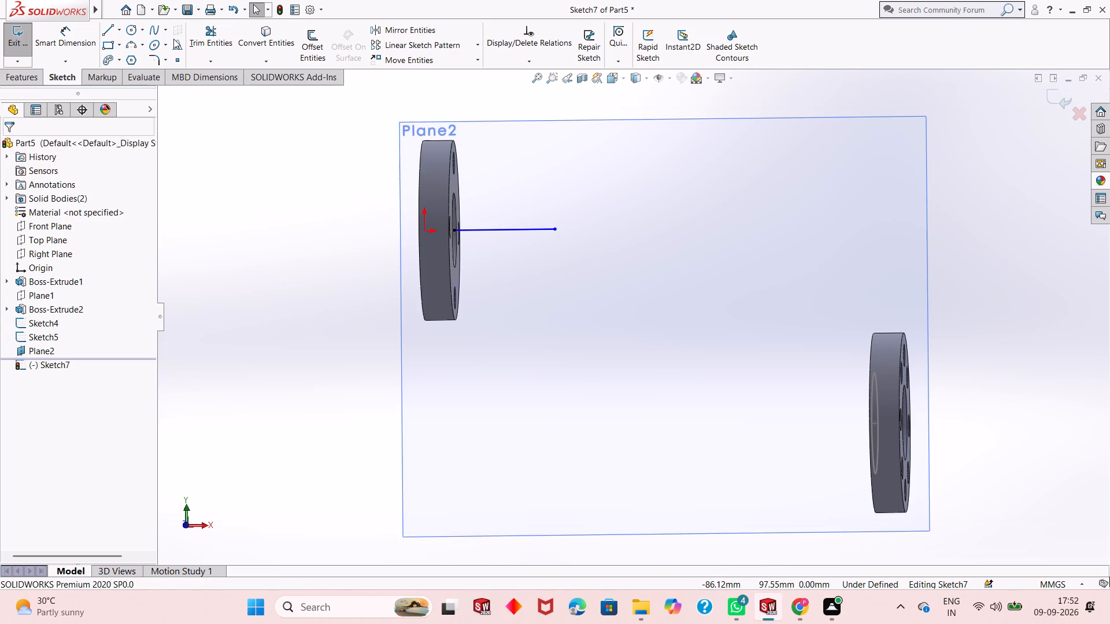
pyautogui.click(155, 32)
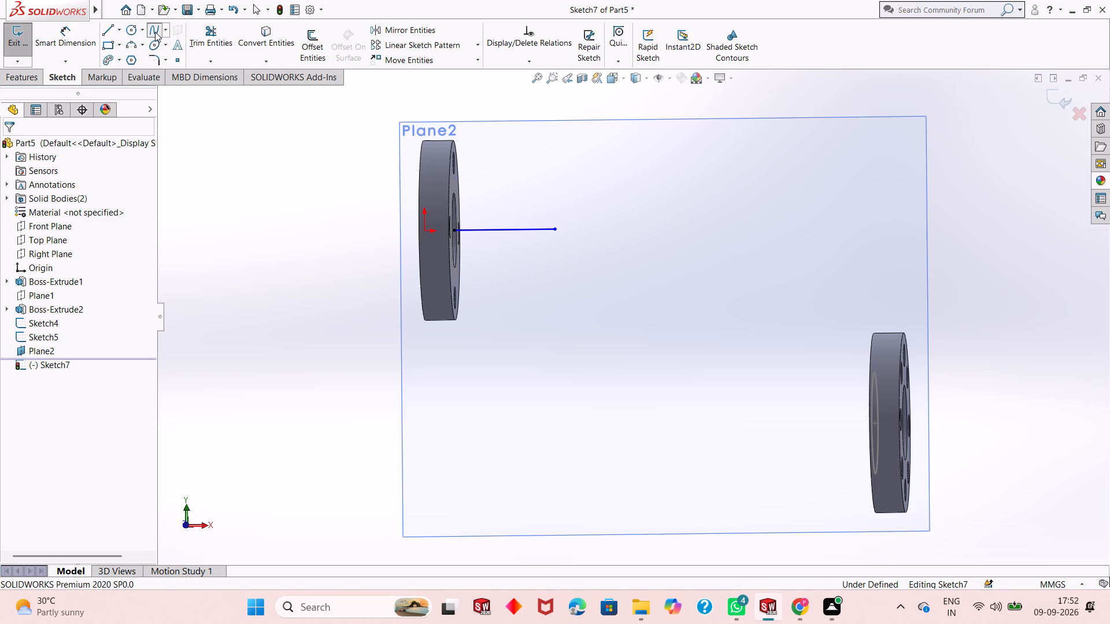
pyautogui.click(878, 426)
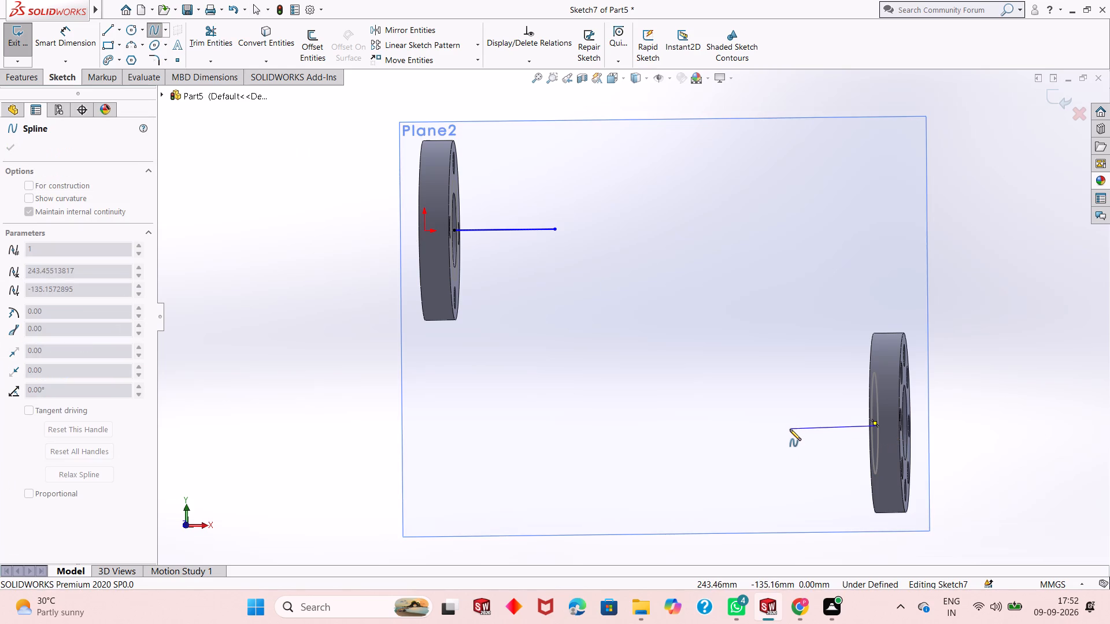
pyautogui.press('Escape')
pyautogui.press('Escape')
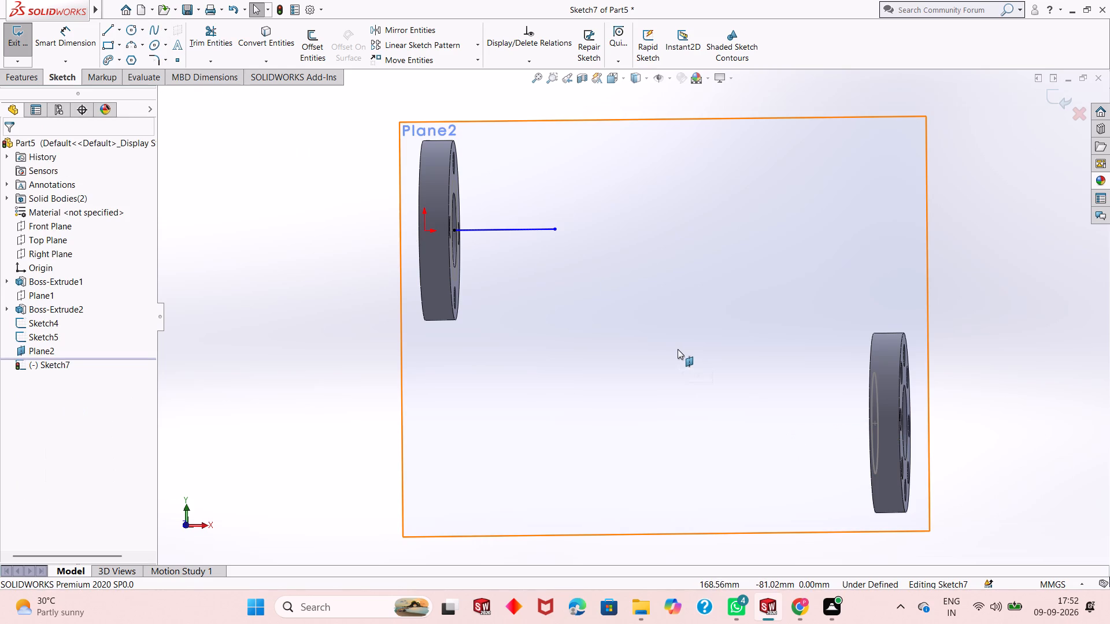
# Undo the two-point spline drawn from the upper flange's inner-face centre.
pyautogui.hotkey('ctrl', 'z')
# Draw a 60 mm horizontal line from the upper flange's inner-face centre towards the lower flange's side.
pyautogui.click(106, 34)
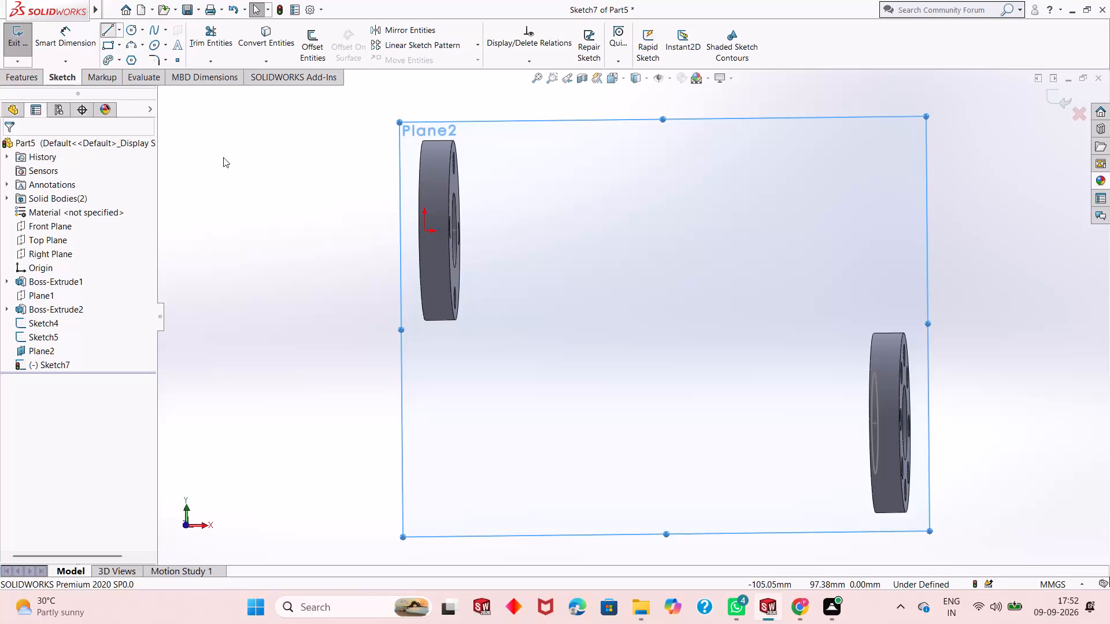
pyautogui.click(456, 233)
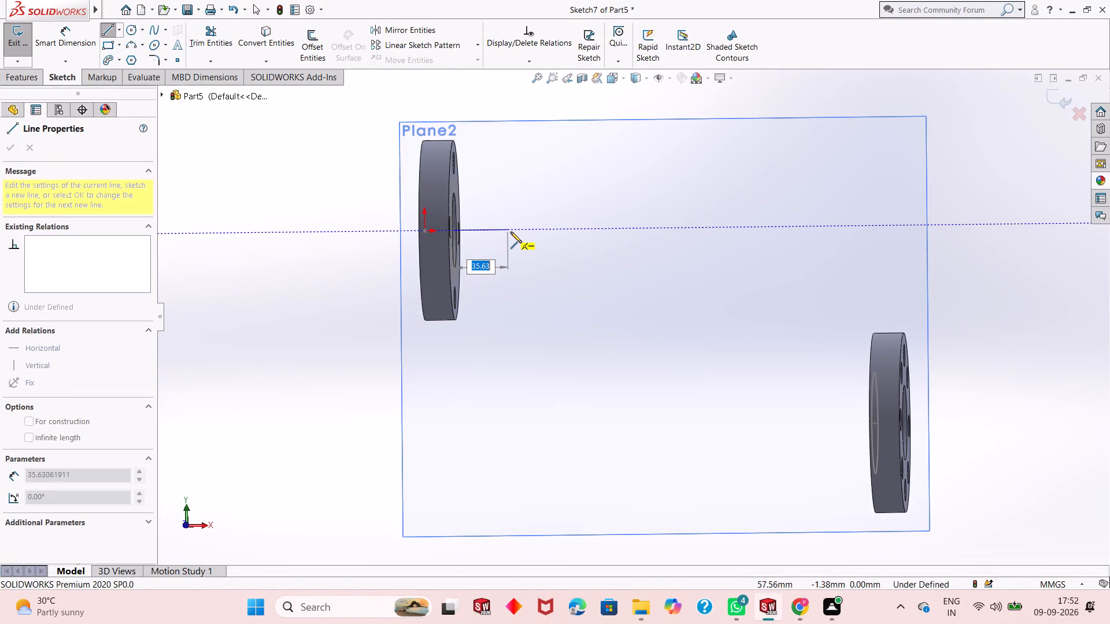
pyautogui.write('60')
pyautogui.press('Return')
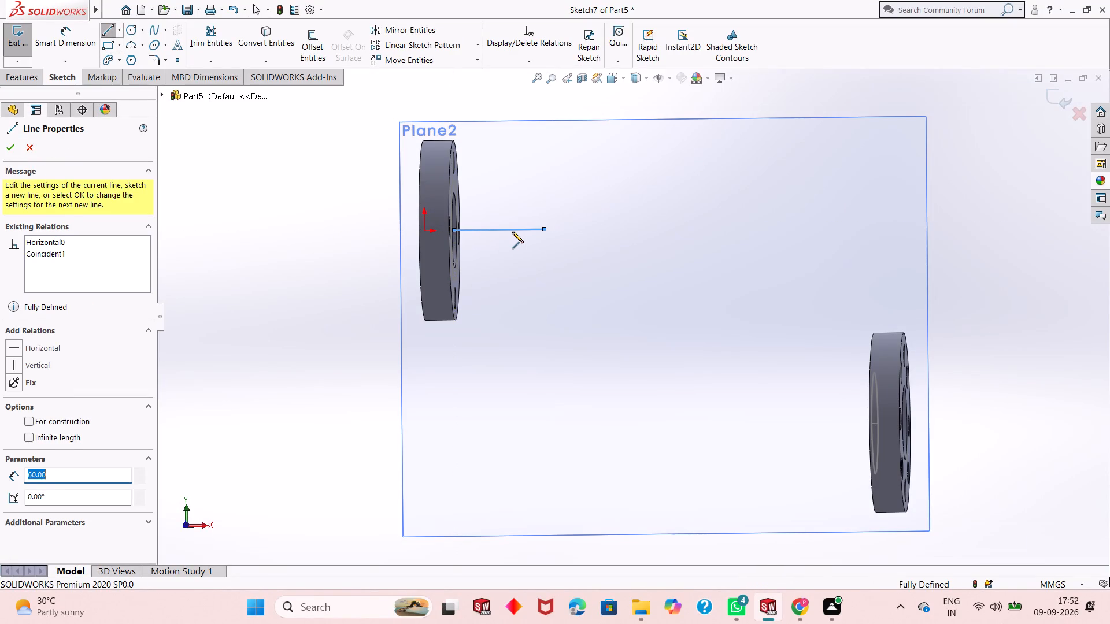
pyautogui.press('Escape')
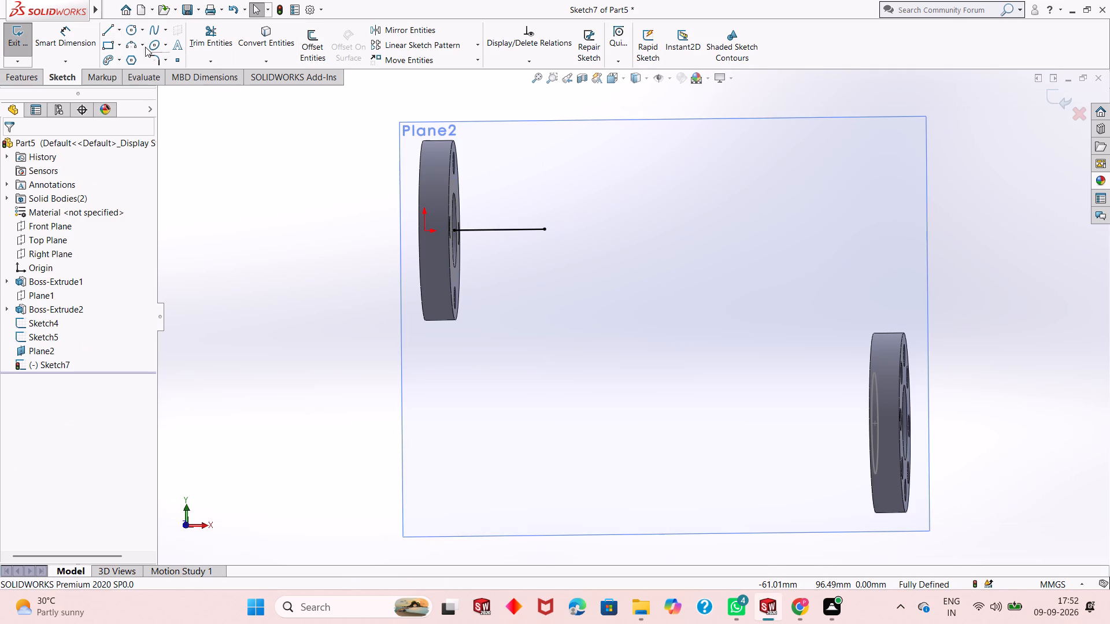
# Draw a 60 mm horizontal line from the lower flange's inner-face centre towards the upper flange's side.
pyautogui.click(102, 29)
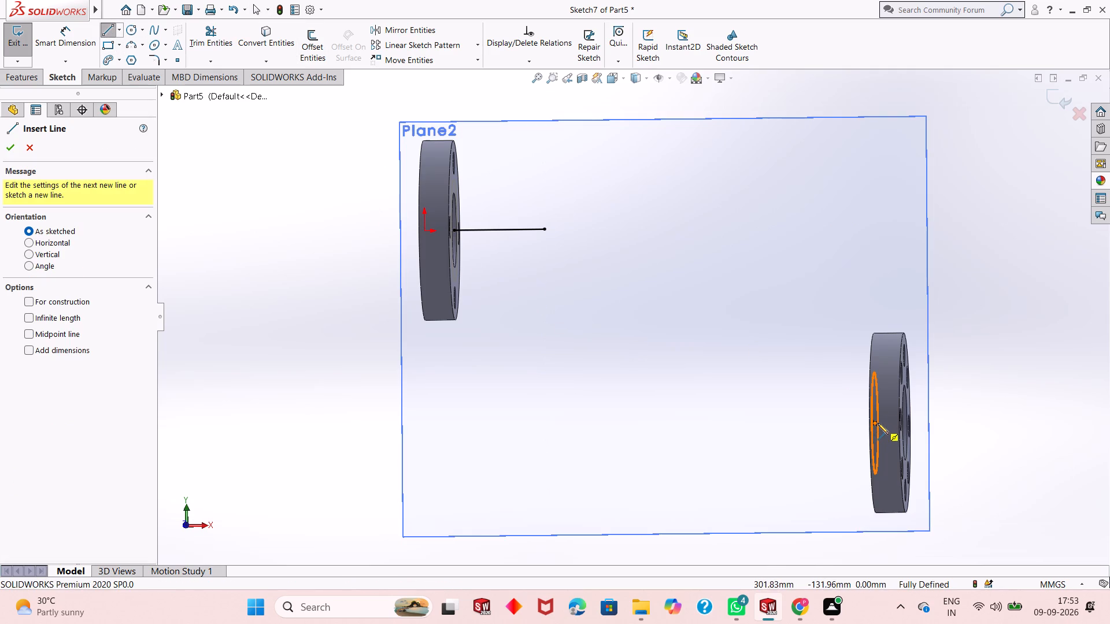
pyautogui.click(872, 424)
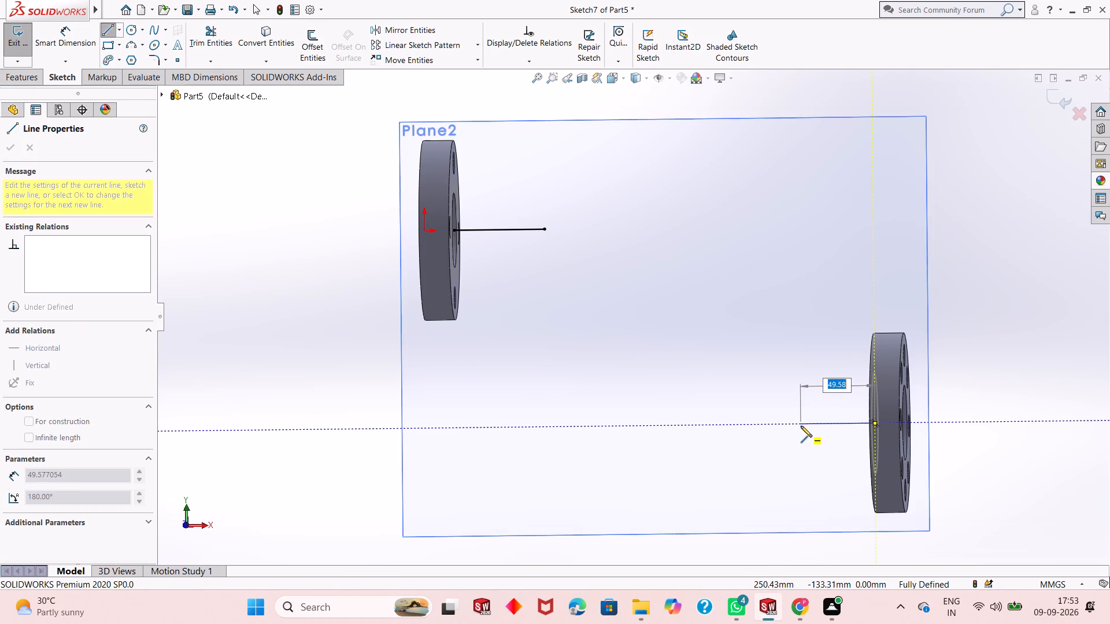
pyautogui.write('60')
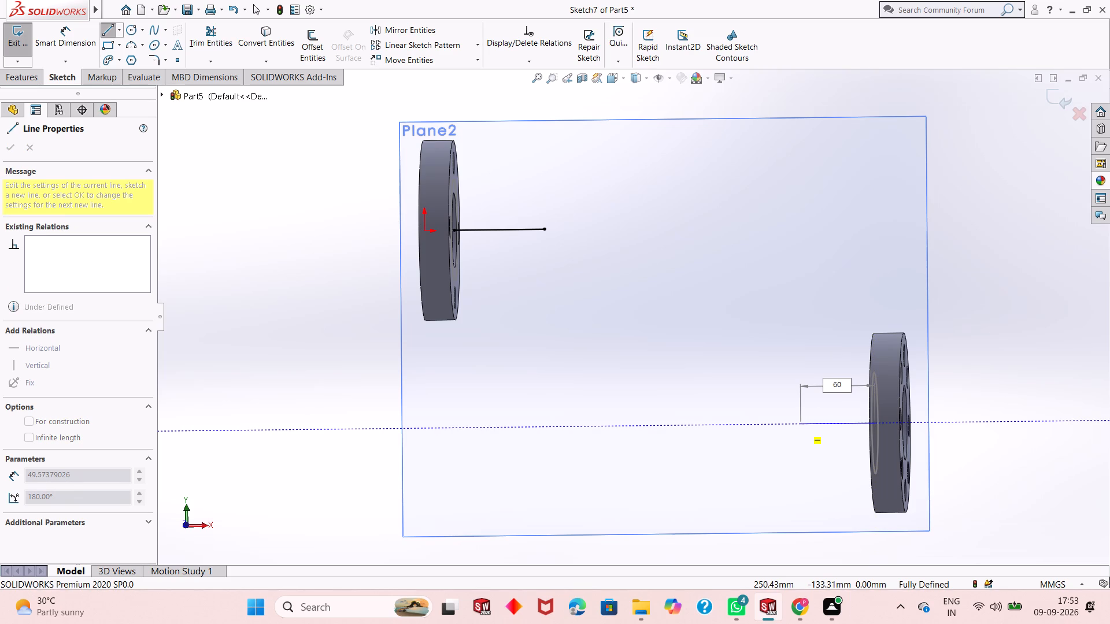
pyautogui.press('Return')
pyautogui.press('Escape')
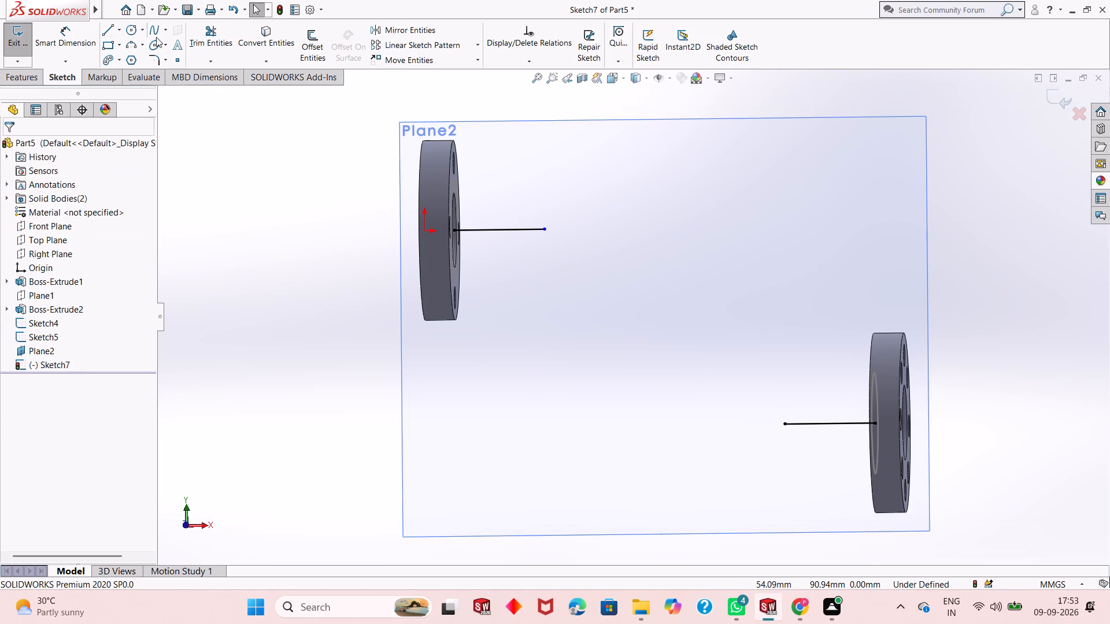
pyautogui.press('Escape')
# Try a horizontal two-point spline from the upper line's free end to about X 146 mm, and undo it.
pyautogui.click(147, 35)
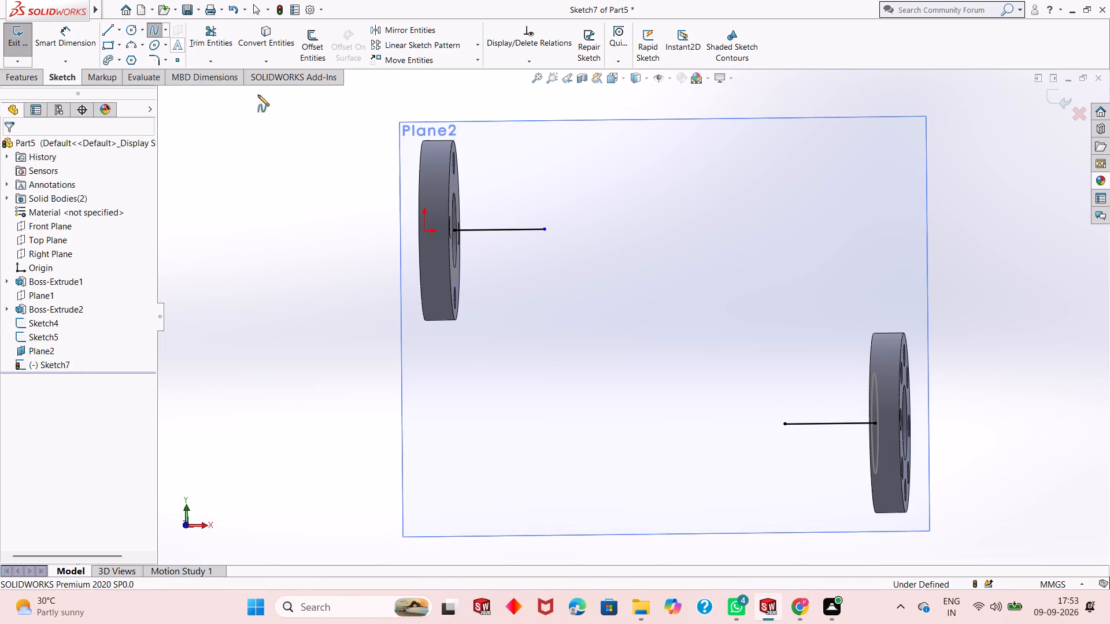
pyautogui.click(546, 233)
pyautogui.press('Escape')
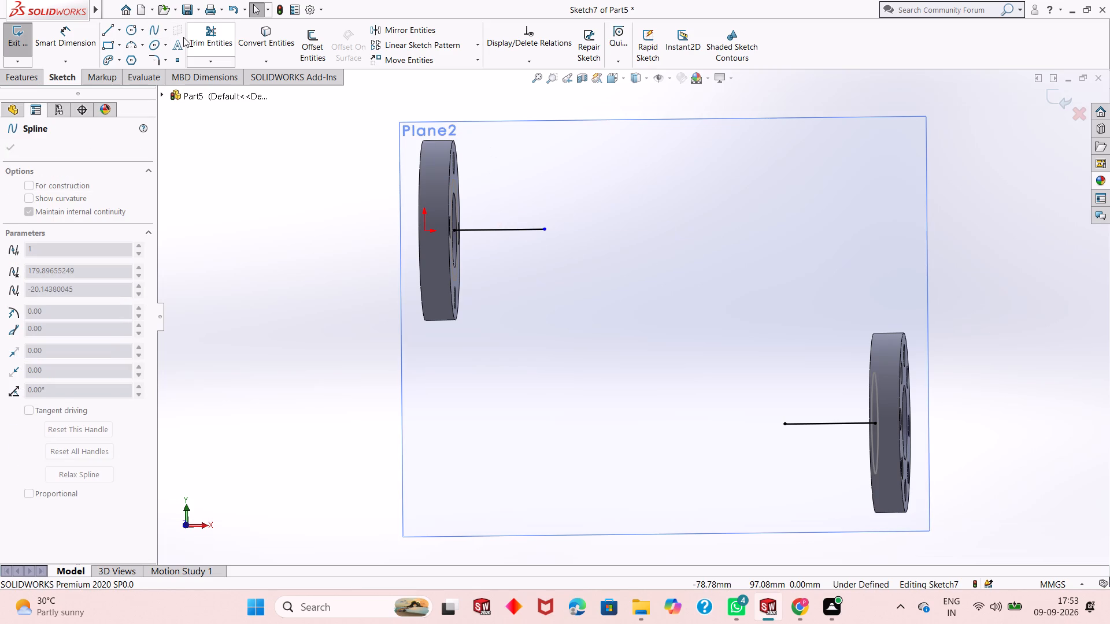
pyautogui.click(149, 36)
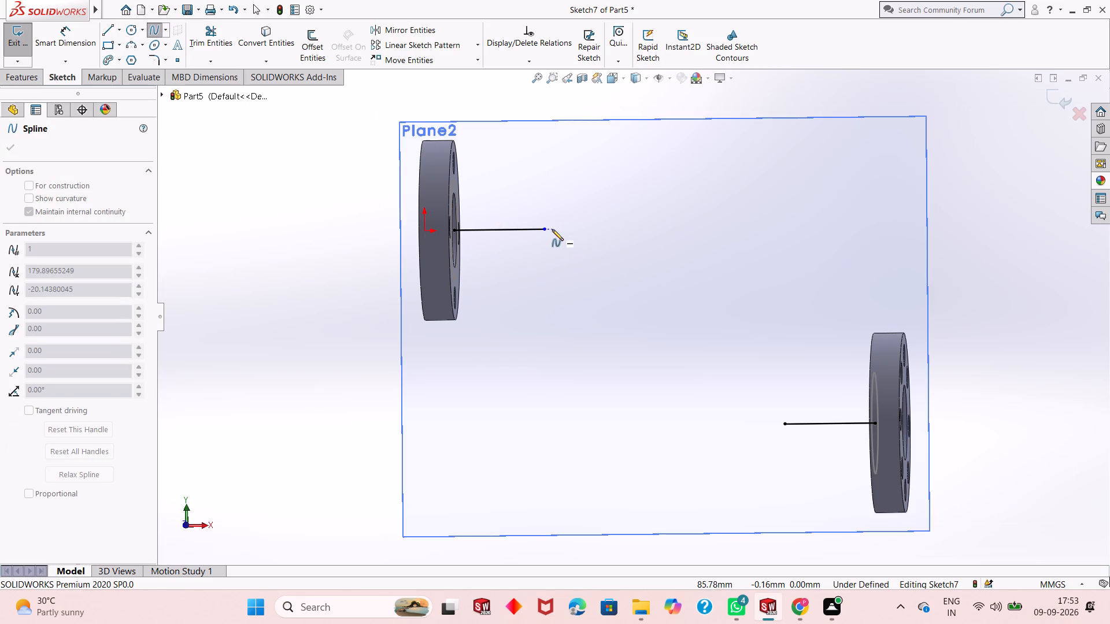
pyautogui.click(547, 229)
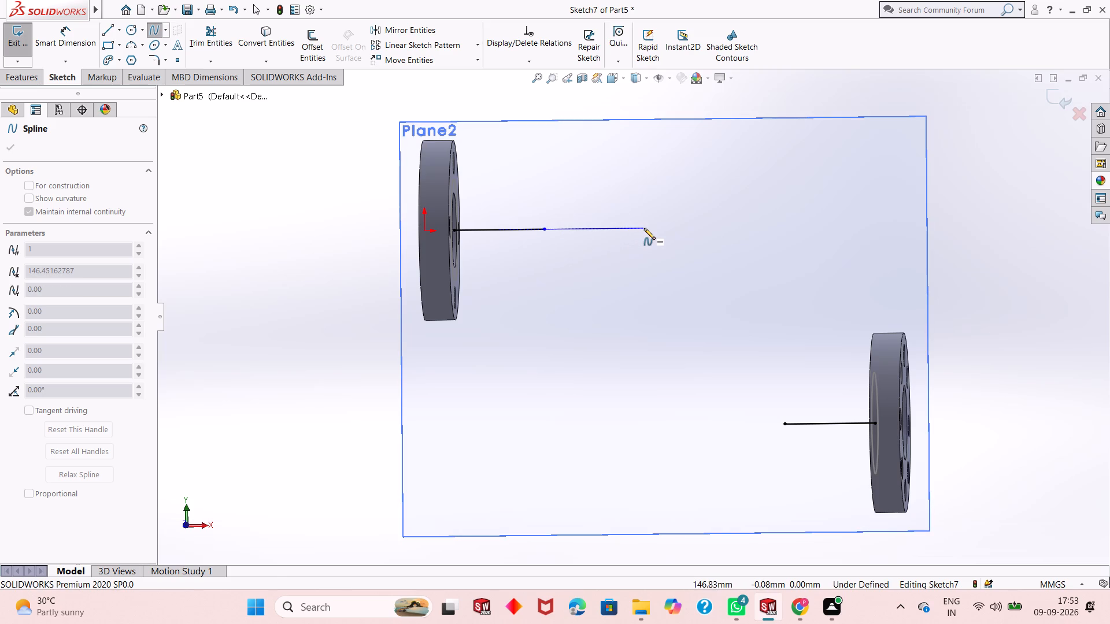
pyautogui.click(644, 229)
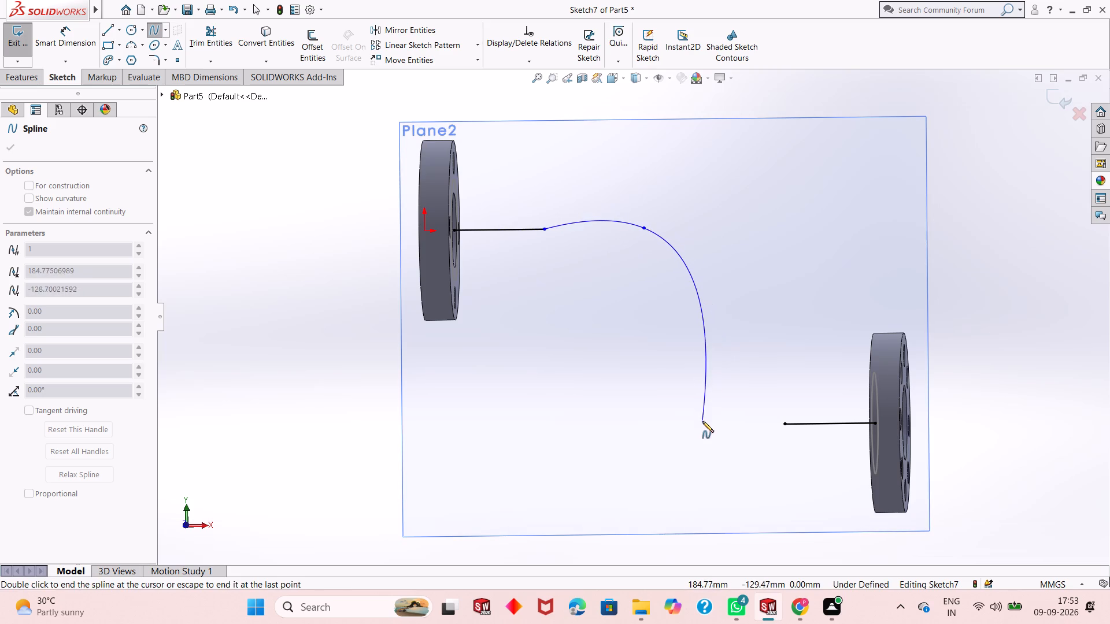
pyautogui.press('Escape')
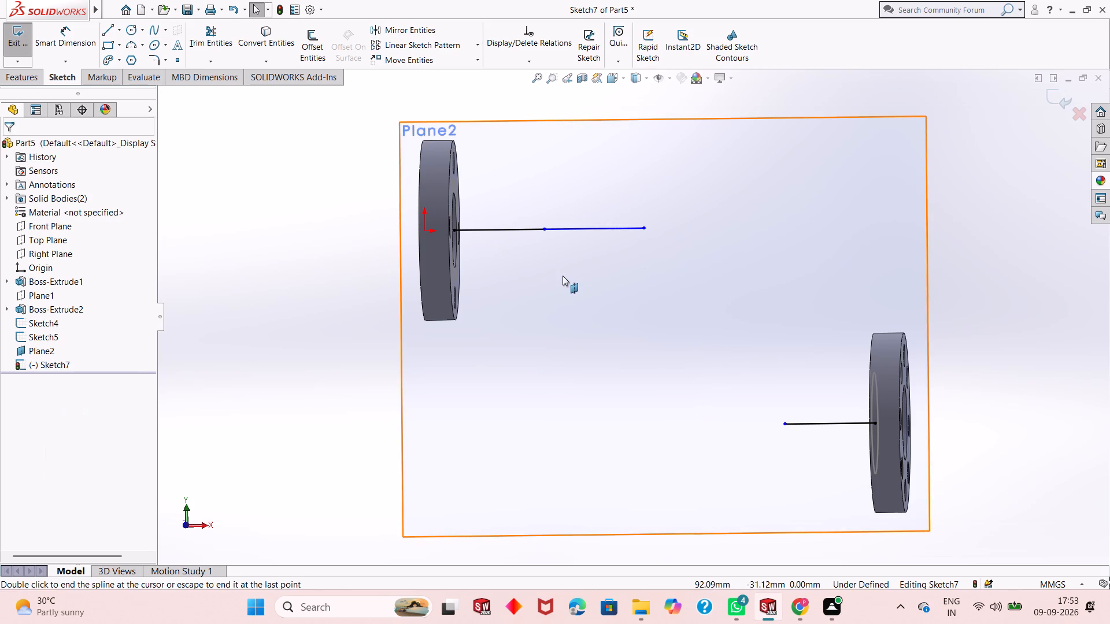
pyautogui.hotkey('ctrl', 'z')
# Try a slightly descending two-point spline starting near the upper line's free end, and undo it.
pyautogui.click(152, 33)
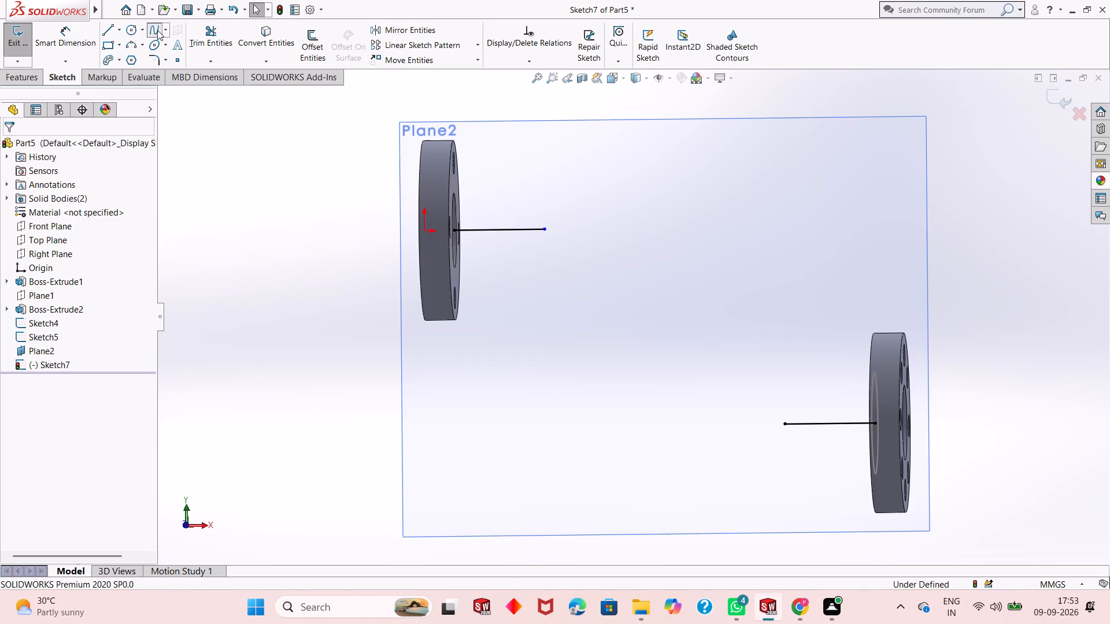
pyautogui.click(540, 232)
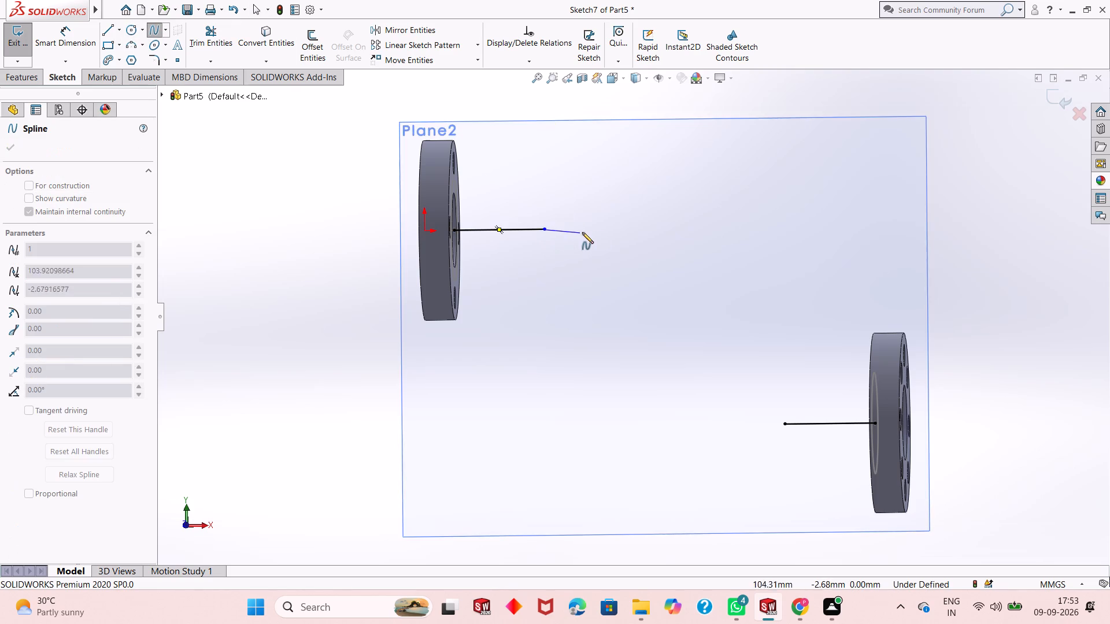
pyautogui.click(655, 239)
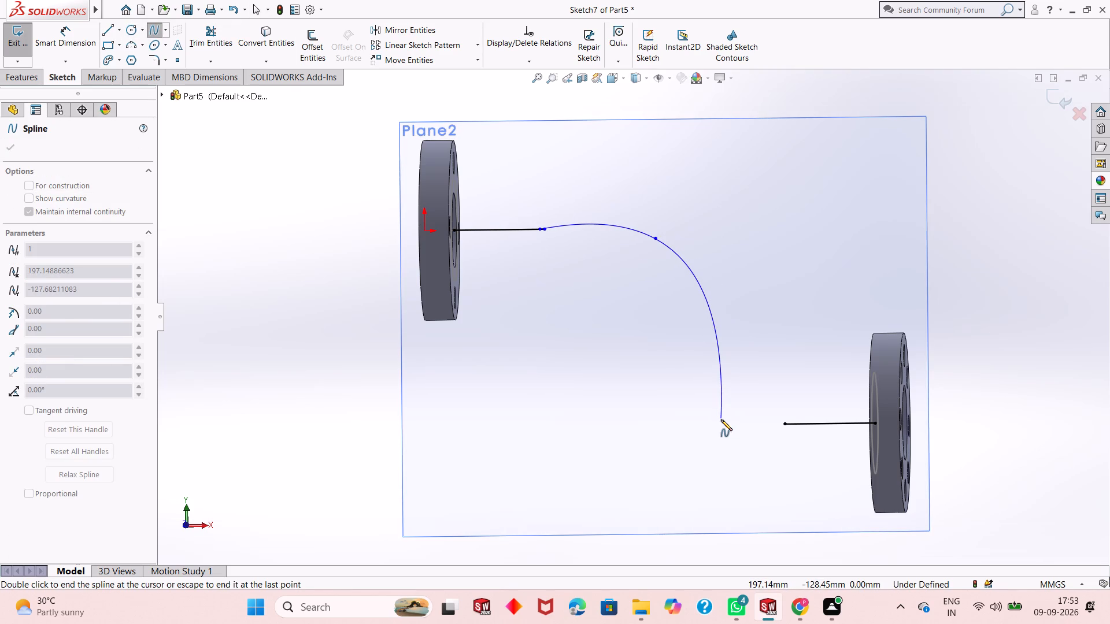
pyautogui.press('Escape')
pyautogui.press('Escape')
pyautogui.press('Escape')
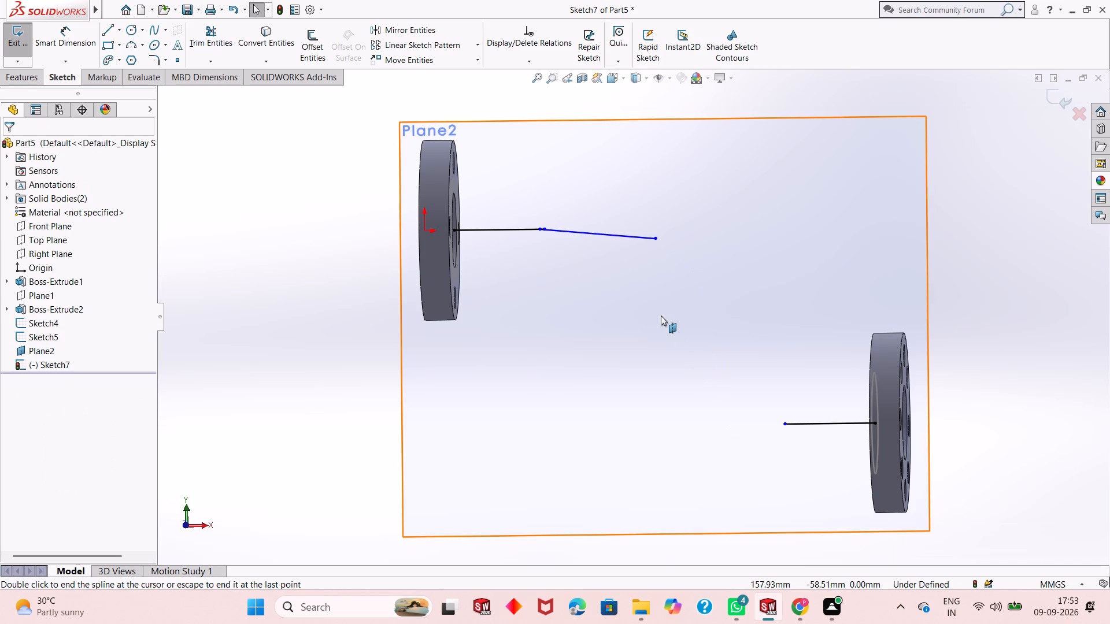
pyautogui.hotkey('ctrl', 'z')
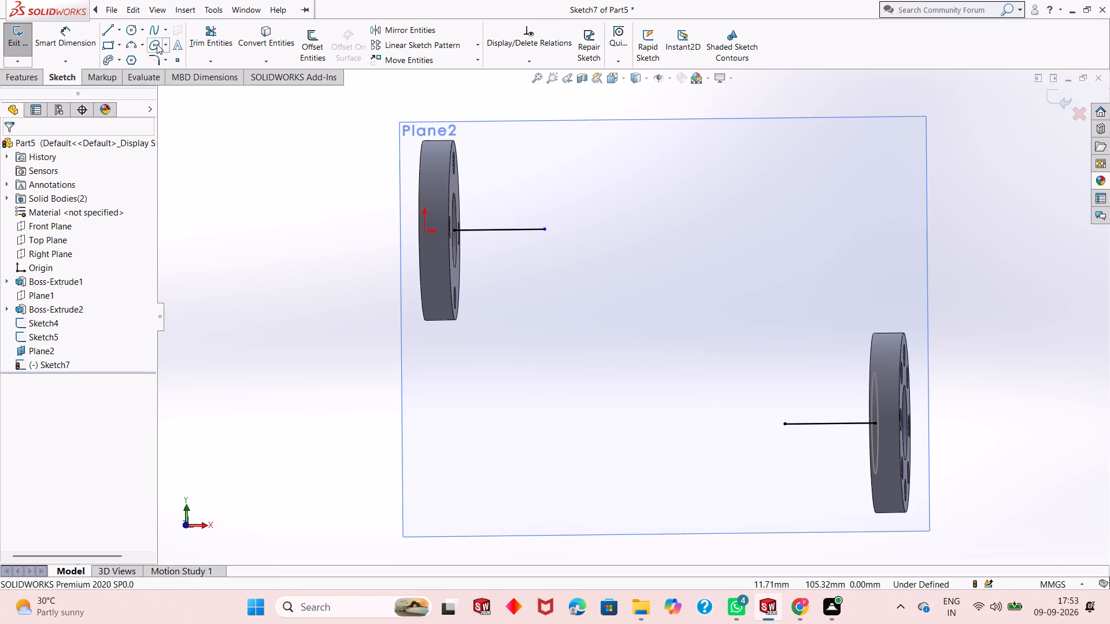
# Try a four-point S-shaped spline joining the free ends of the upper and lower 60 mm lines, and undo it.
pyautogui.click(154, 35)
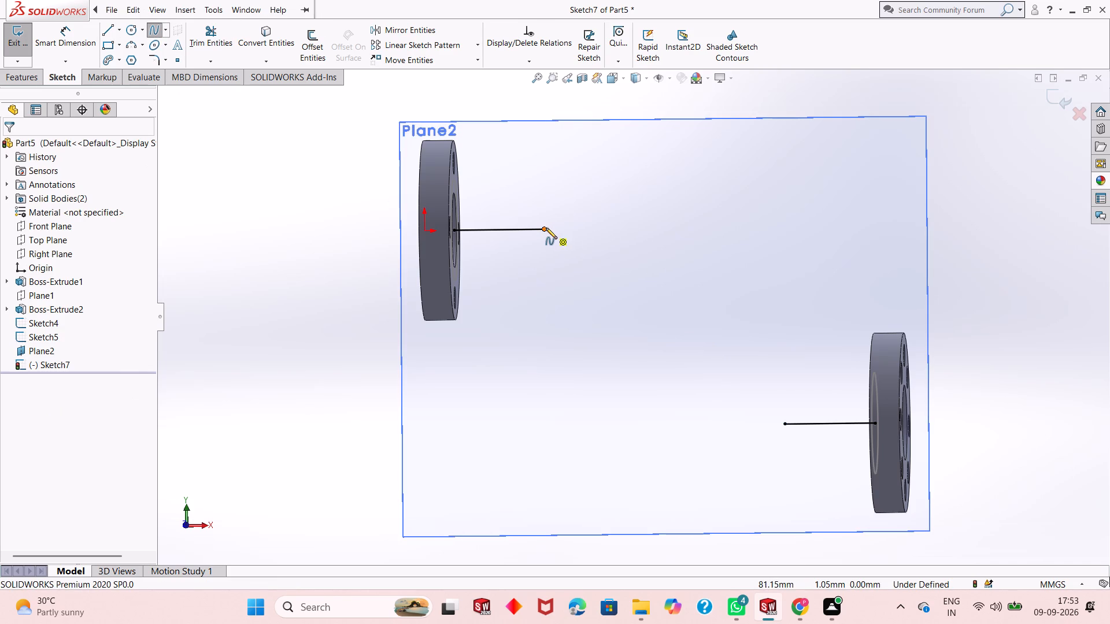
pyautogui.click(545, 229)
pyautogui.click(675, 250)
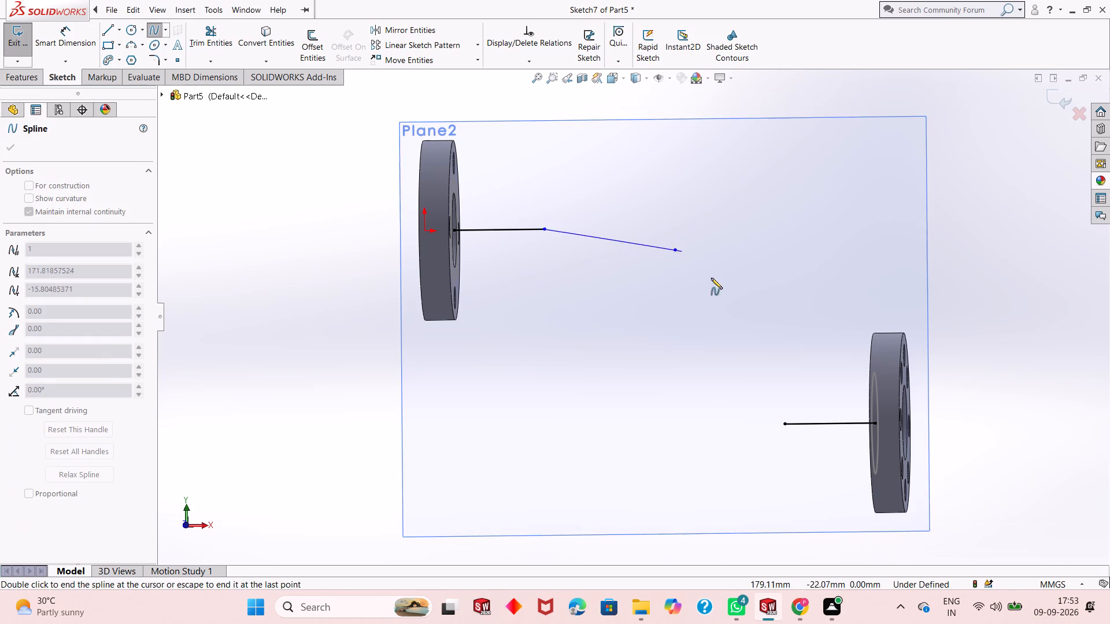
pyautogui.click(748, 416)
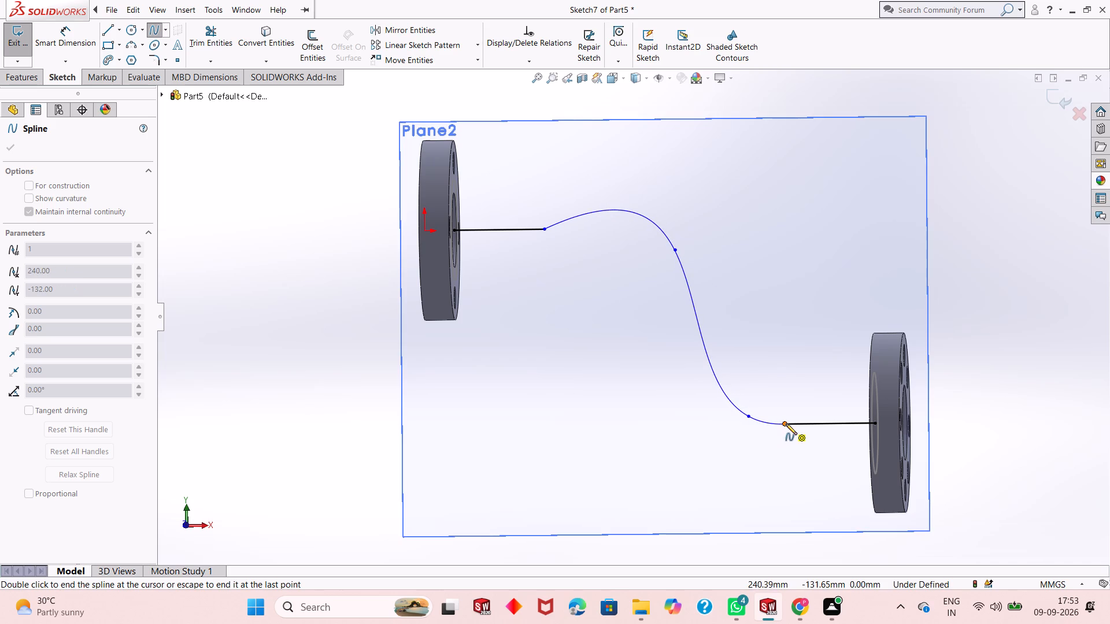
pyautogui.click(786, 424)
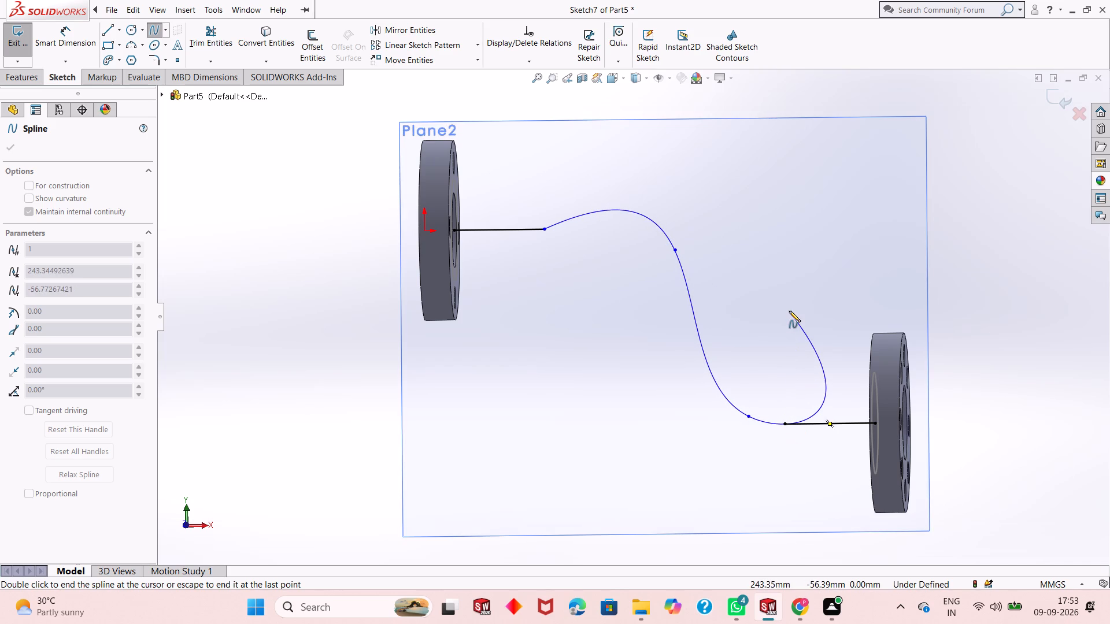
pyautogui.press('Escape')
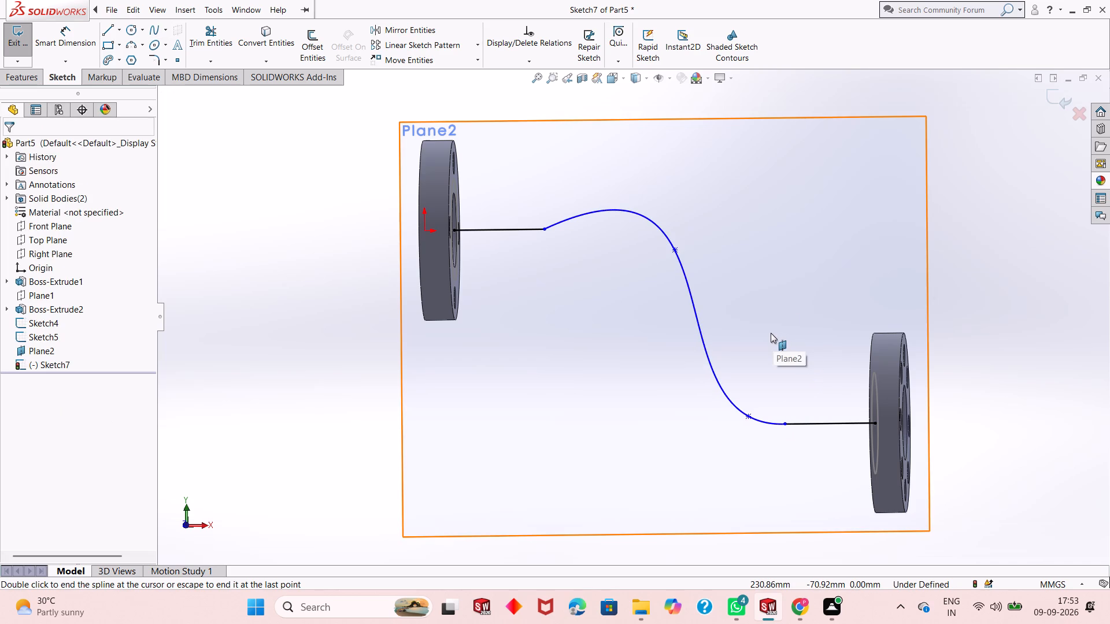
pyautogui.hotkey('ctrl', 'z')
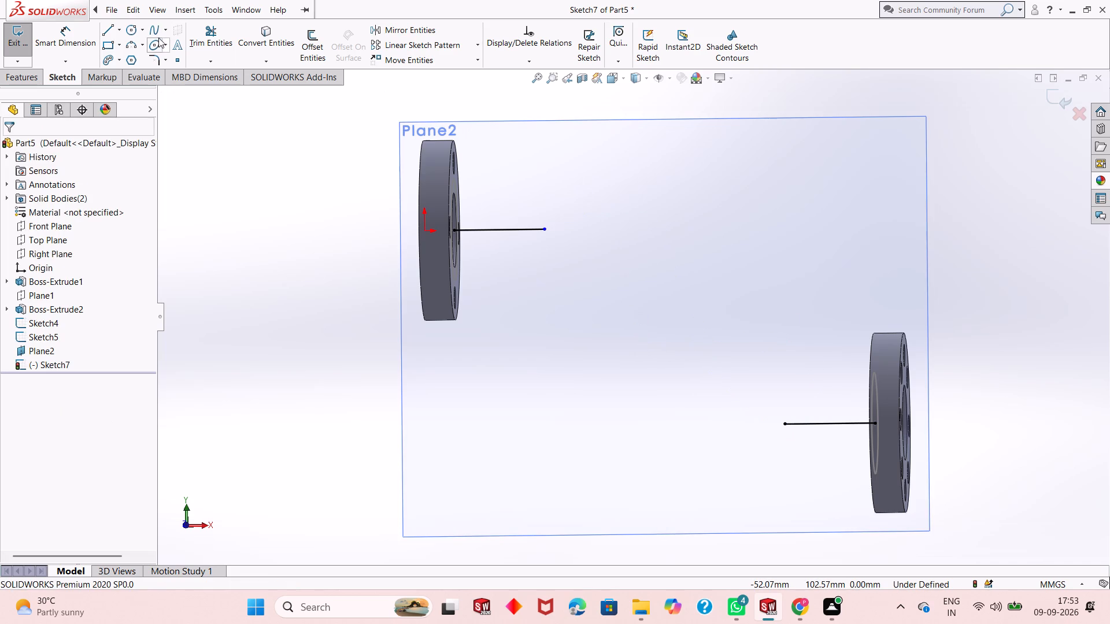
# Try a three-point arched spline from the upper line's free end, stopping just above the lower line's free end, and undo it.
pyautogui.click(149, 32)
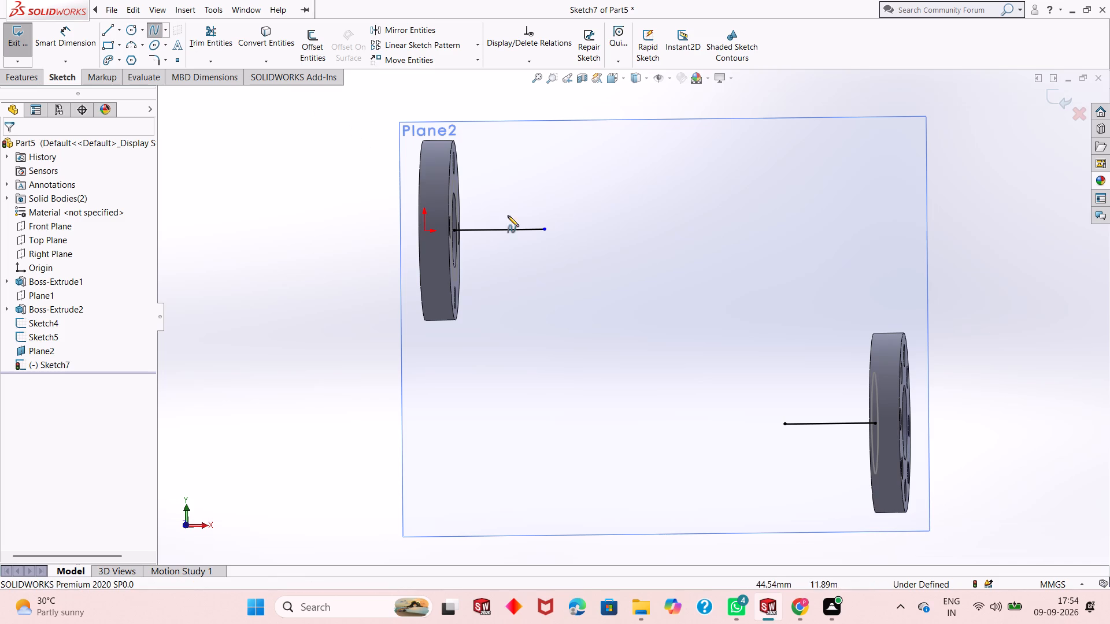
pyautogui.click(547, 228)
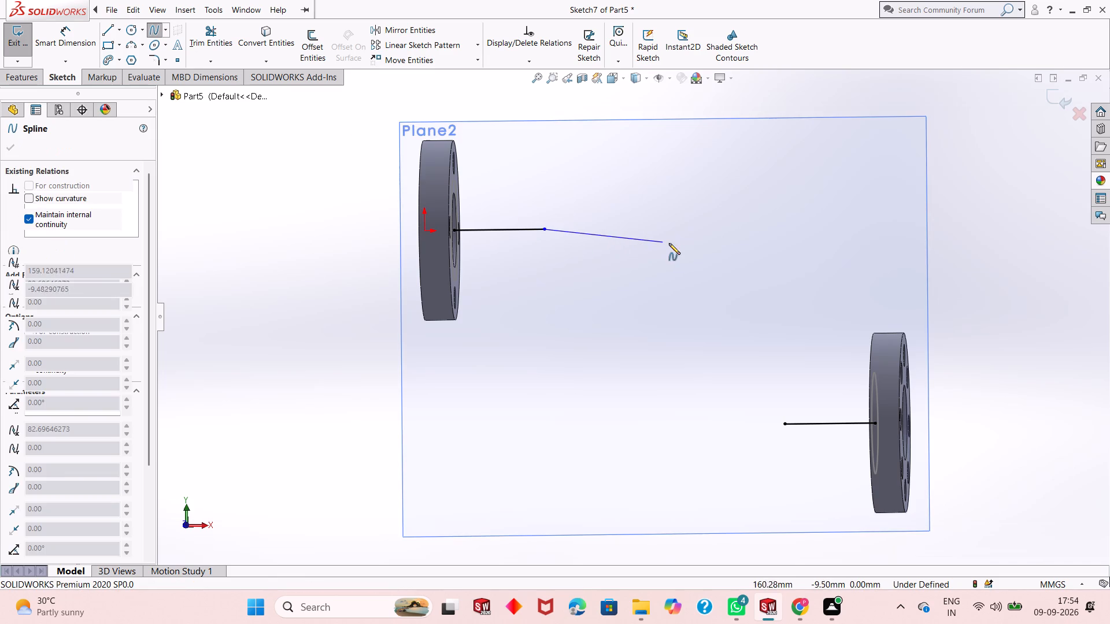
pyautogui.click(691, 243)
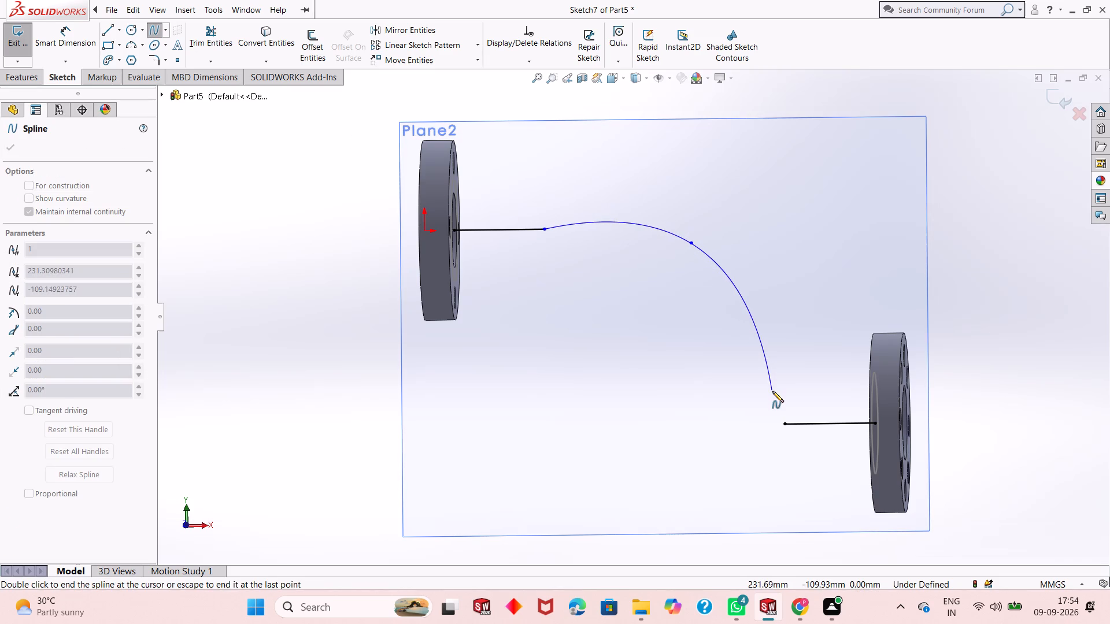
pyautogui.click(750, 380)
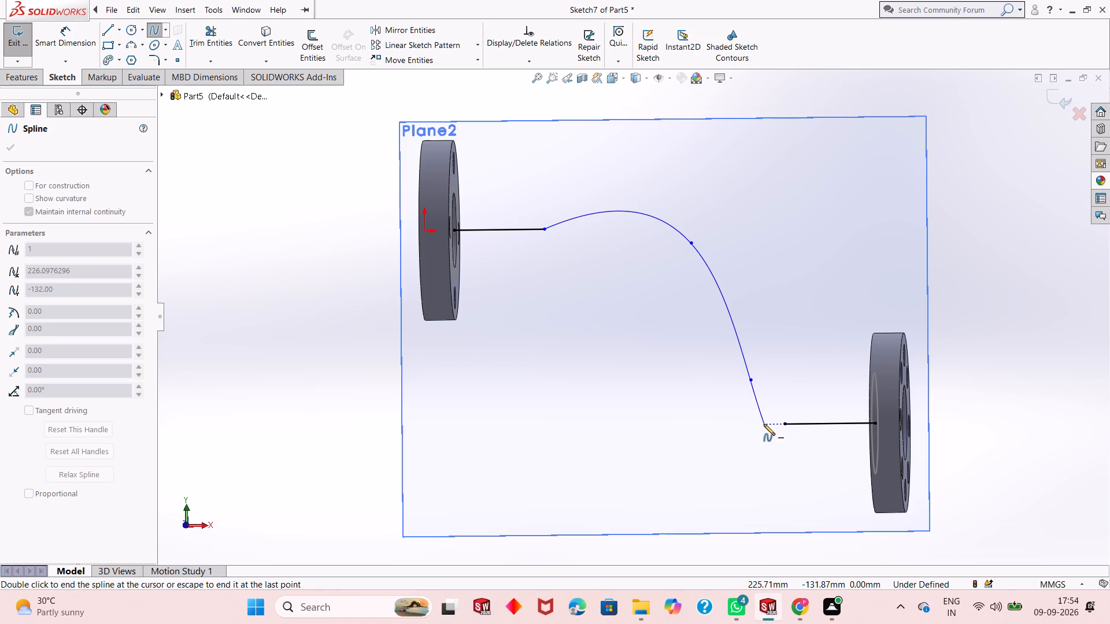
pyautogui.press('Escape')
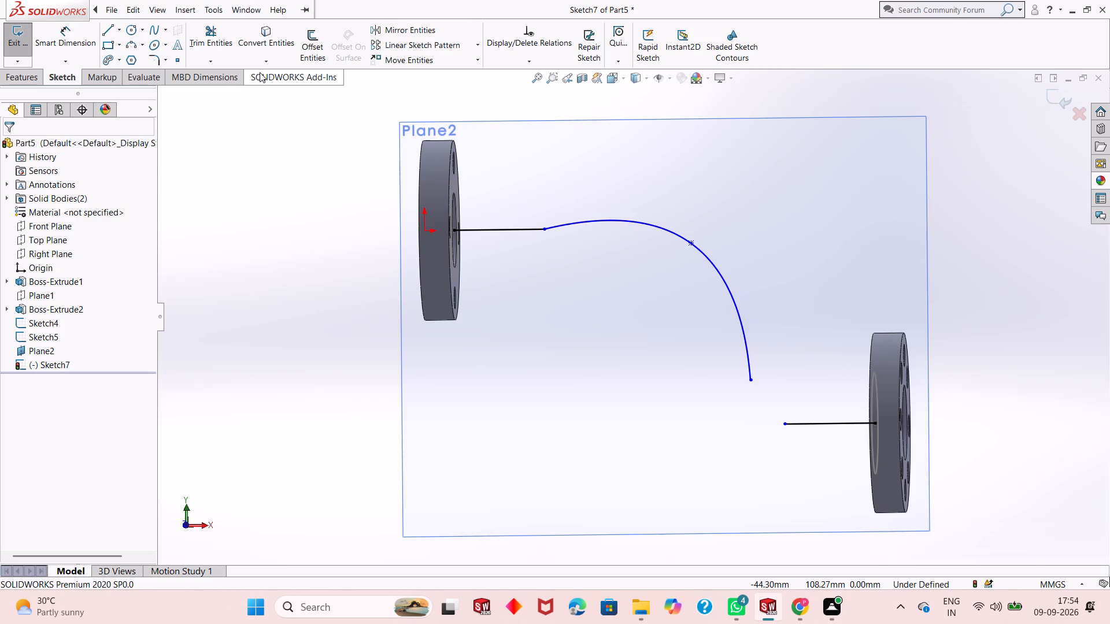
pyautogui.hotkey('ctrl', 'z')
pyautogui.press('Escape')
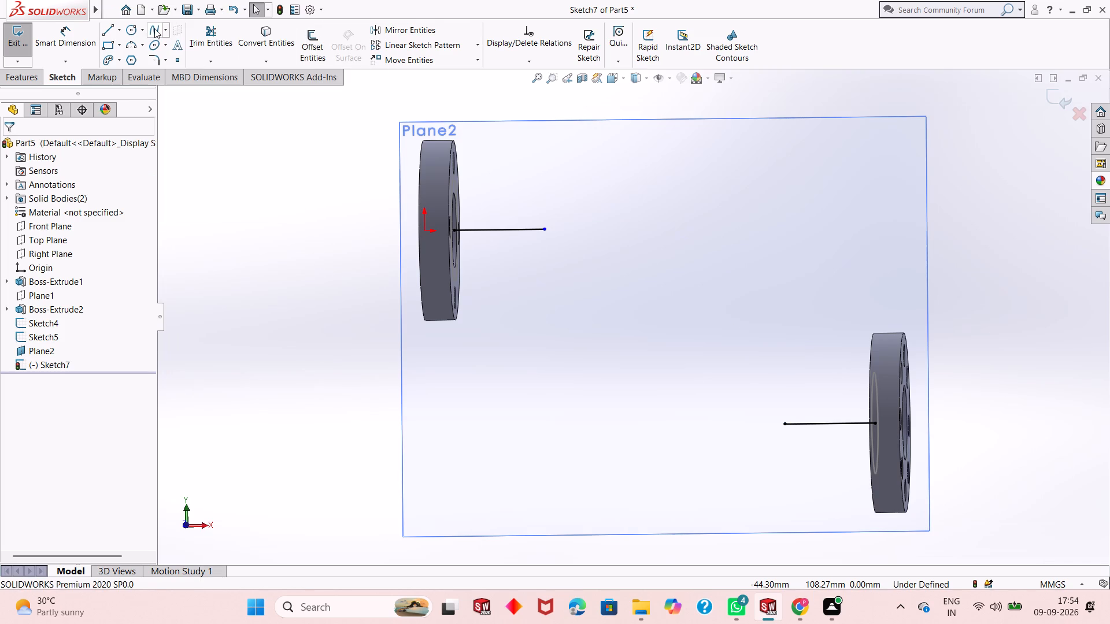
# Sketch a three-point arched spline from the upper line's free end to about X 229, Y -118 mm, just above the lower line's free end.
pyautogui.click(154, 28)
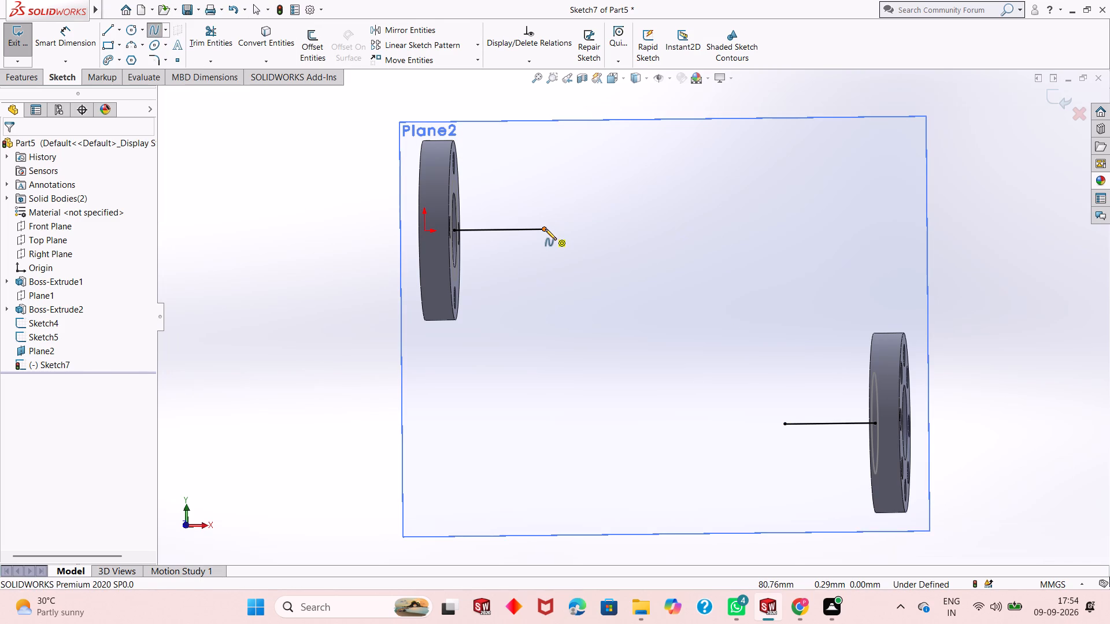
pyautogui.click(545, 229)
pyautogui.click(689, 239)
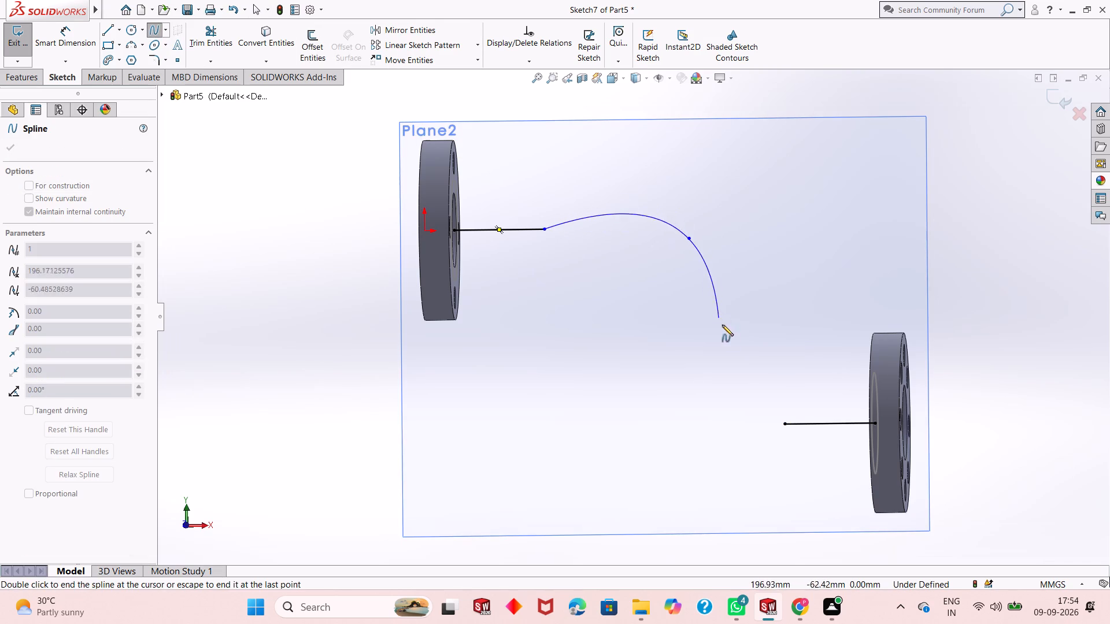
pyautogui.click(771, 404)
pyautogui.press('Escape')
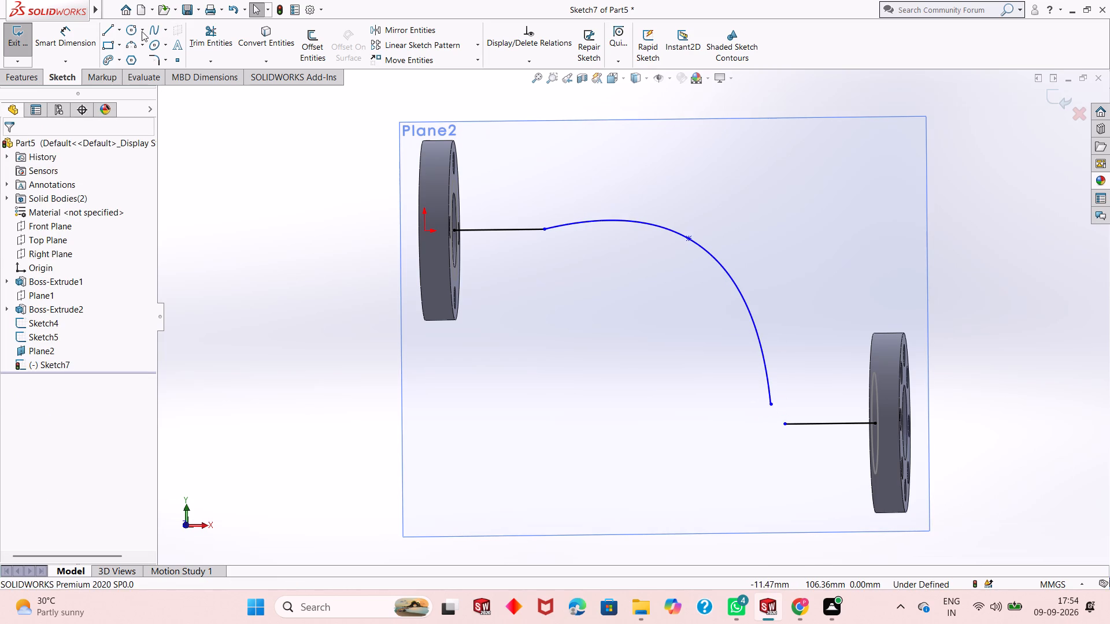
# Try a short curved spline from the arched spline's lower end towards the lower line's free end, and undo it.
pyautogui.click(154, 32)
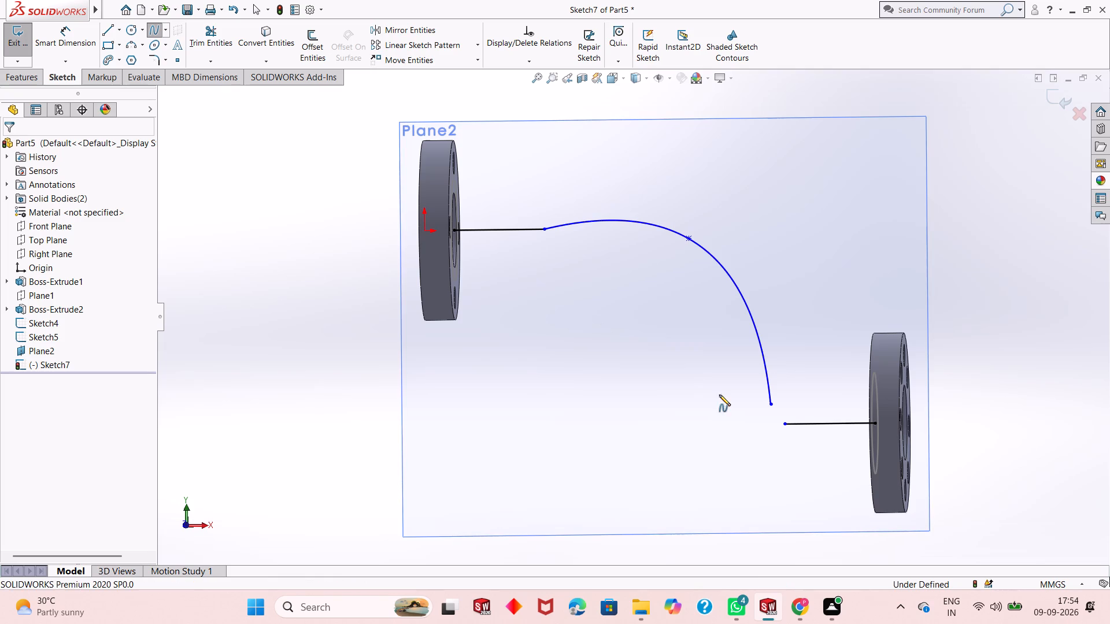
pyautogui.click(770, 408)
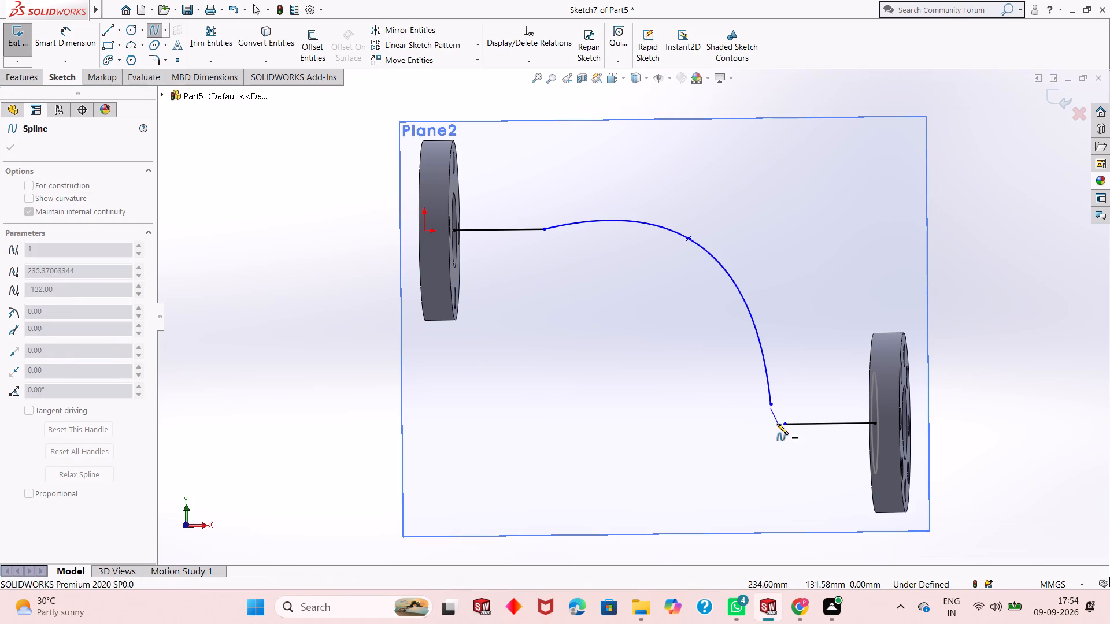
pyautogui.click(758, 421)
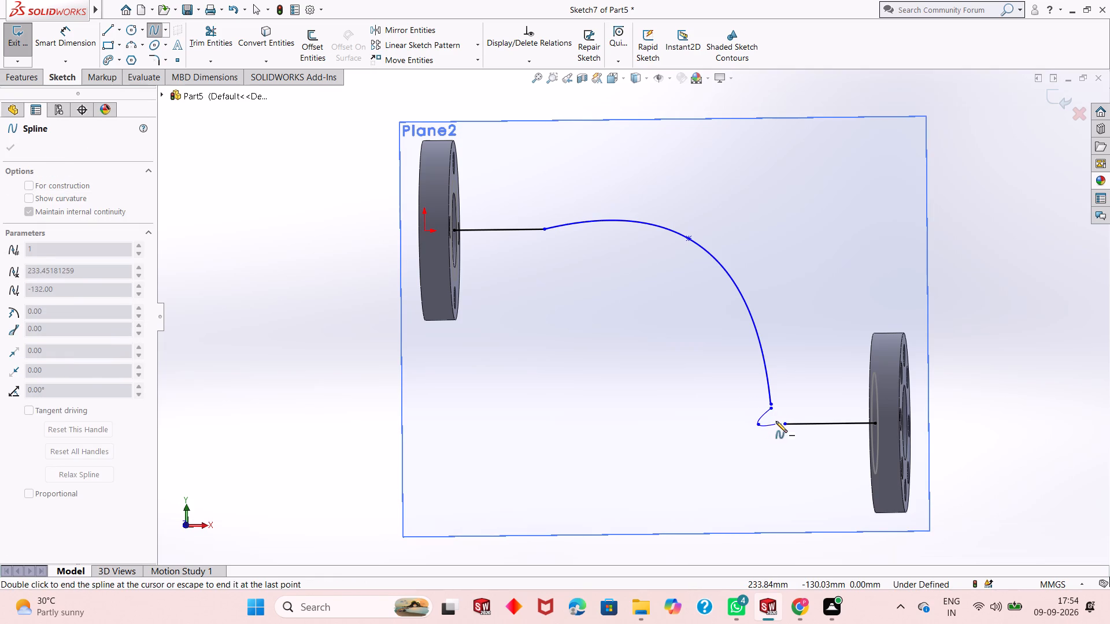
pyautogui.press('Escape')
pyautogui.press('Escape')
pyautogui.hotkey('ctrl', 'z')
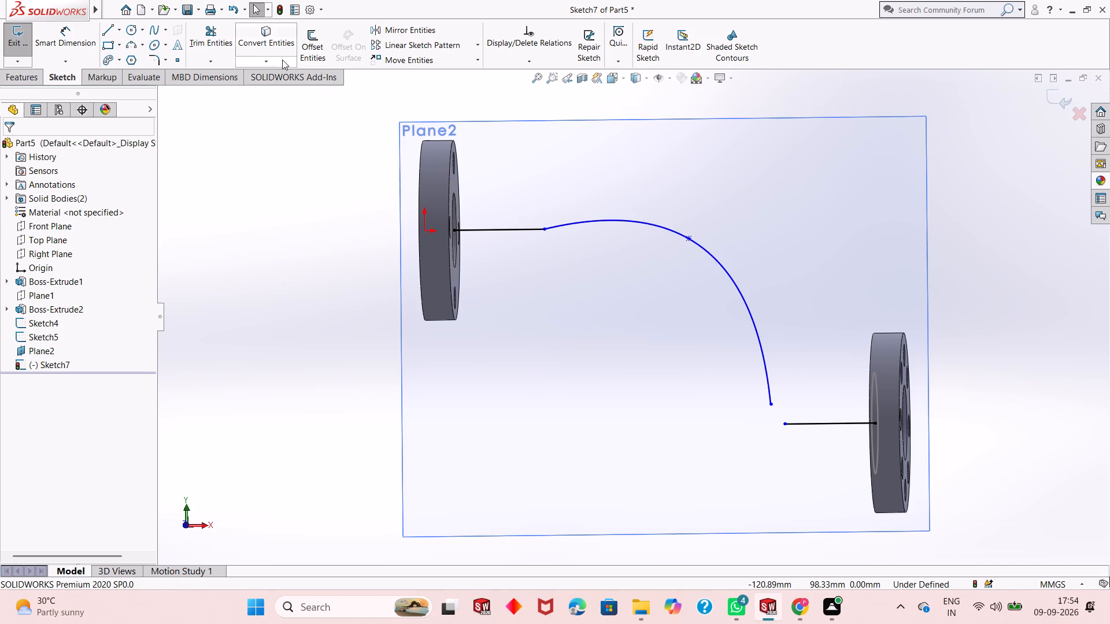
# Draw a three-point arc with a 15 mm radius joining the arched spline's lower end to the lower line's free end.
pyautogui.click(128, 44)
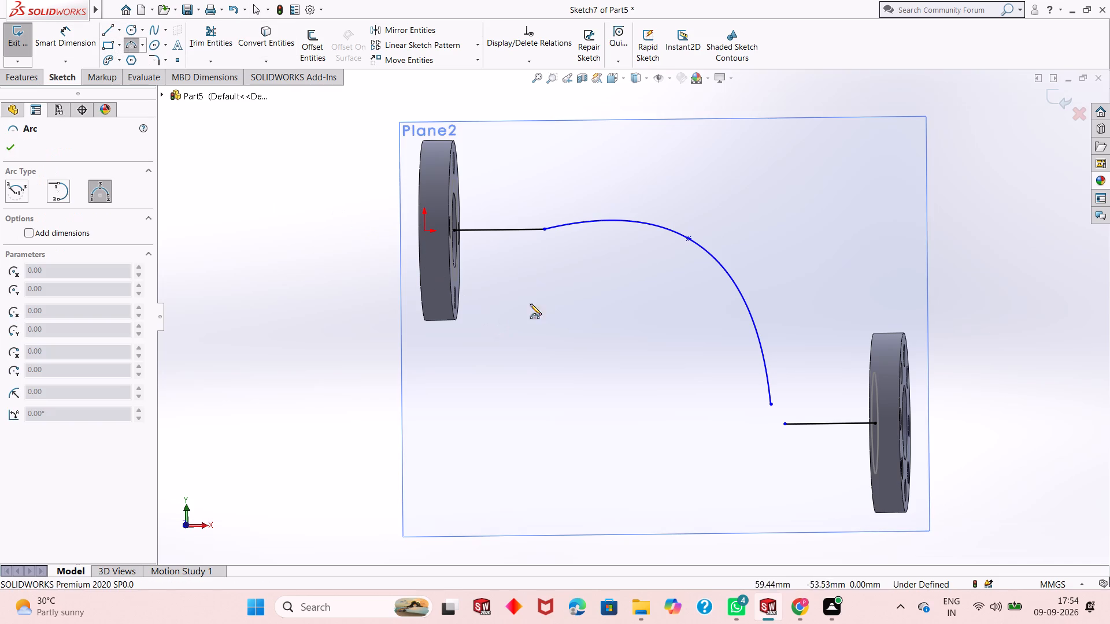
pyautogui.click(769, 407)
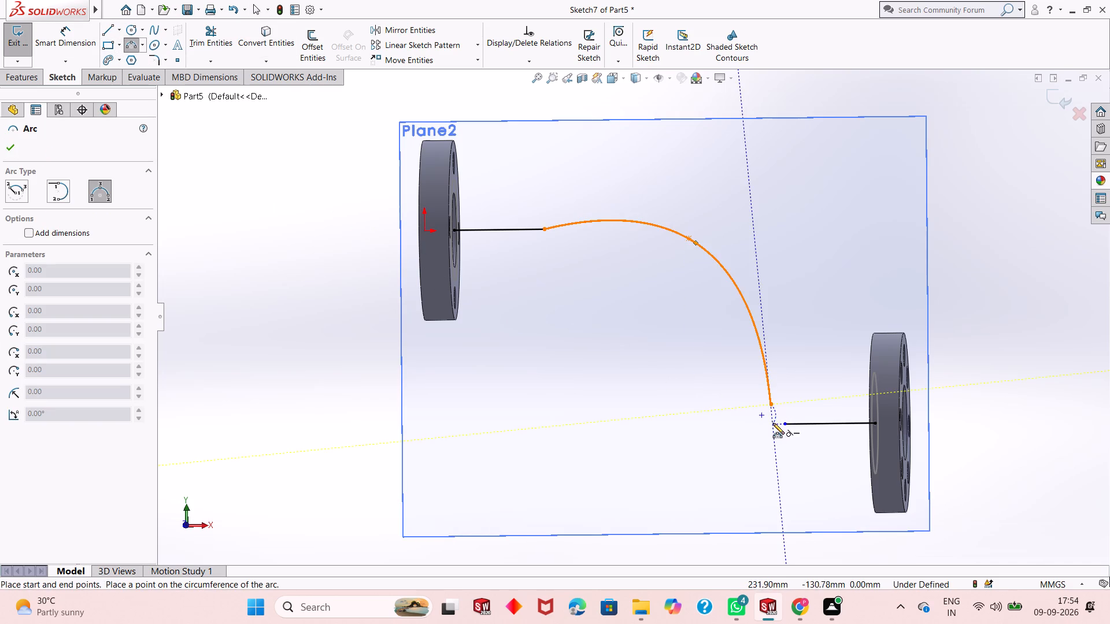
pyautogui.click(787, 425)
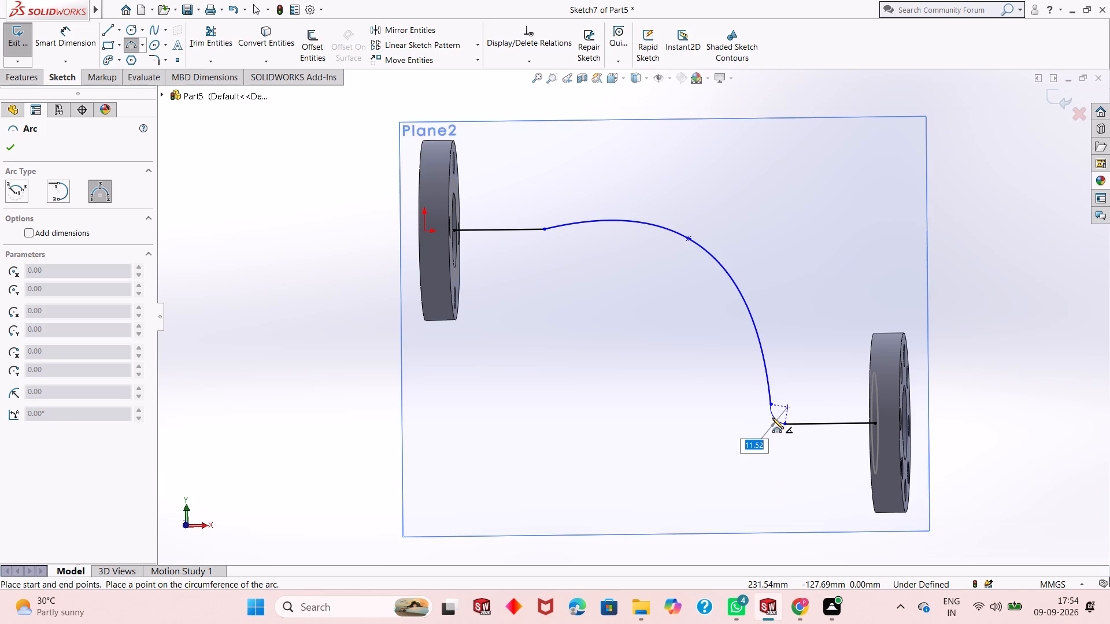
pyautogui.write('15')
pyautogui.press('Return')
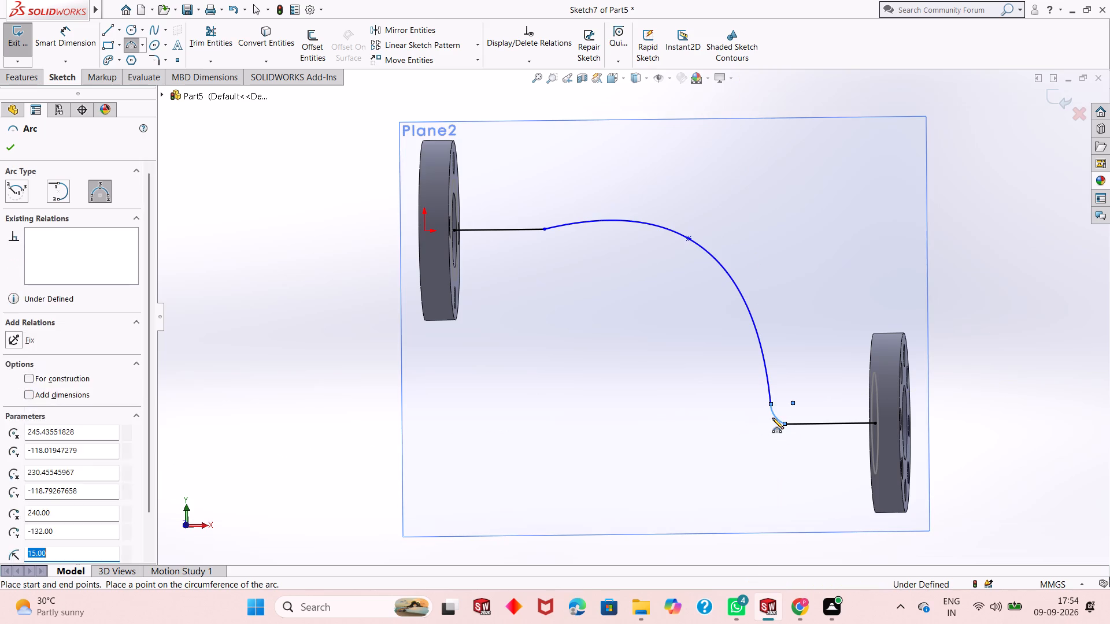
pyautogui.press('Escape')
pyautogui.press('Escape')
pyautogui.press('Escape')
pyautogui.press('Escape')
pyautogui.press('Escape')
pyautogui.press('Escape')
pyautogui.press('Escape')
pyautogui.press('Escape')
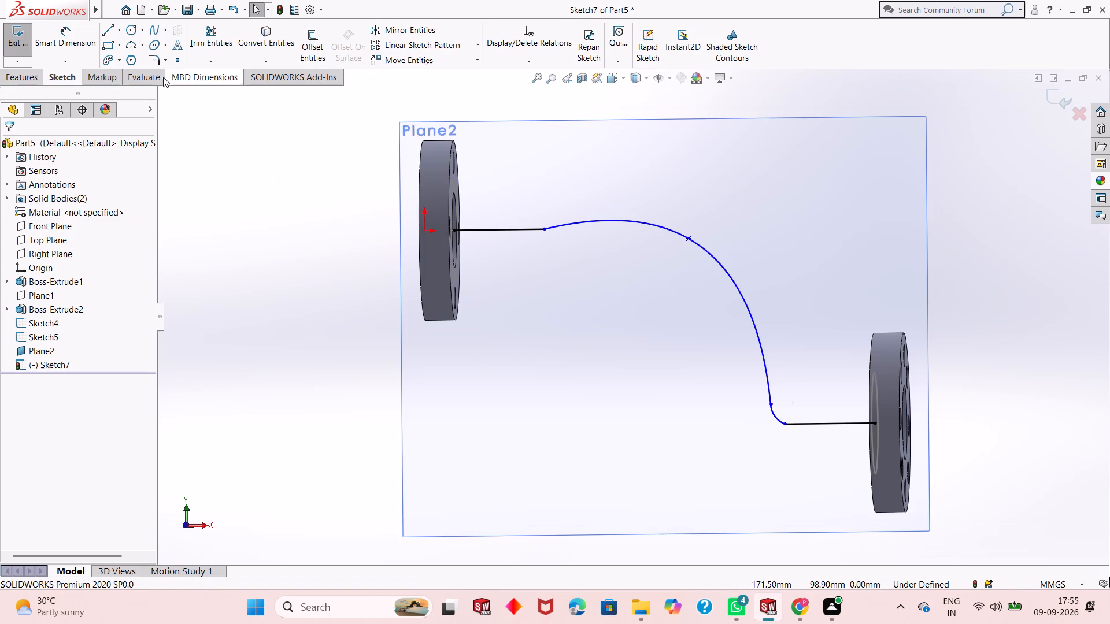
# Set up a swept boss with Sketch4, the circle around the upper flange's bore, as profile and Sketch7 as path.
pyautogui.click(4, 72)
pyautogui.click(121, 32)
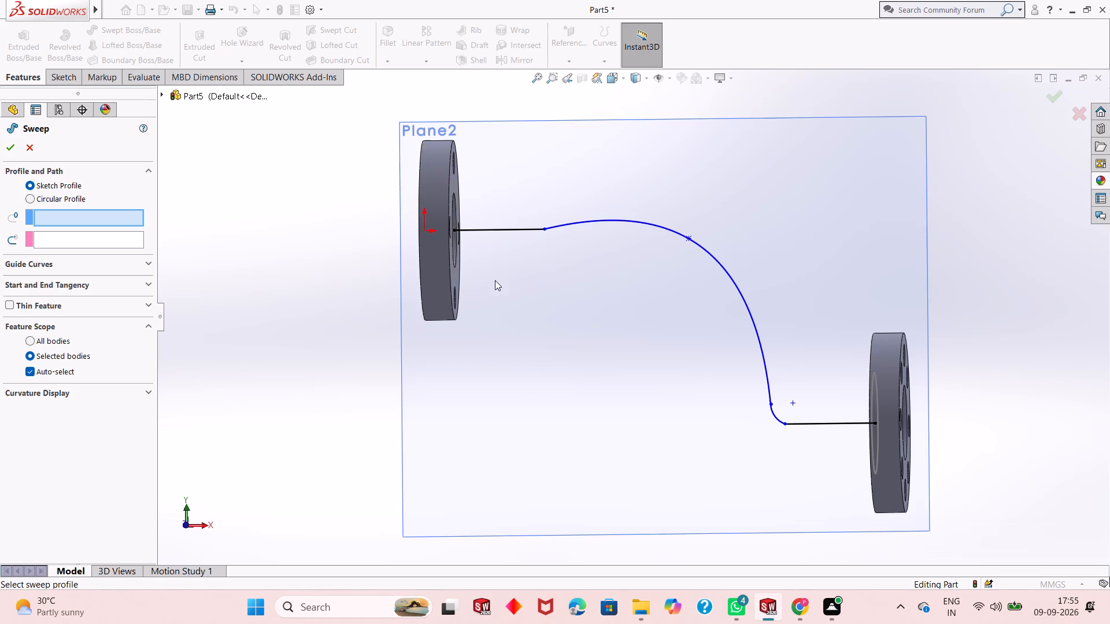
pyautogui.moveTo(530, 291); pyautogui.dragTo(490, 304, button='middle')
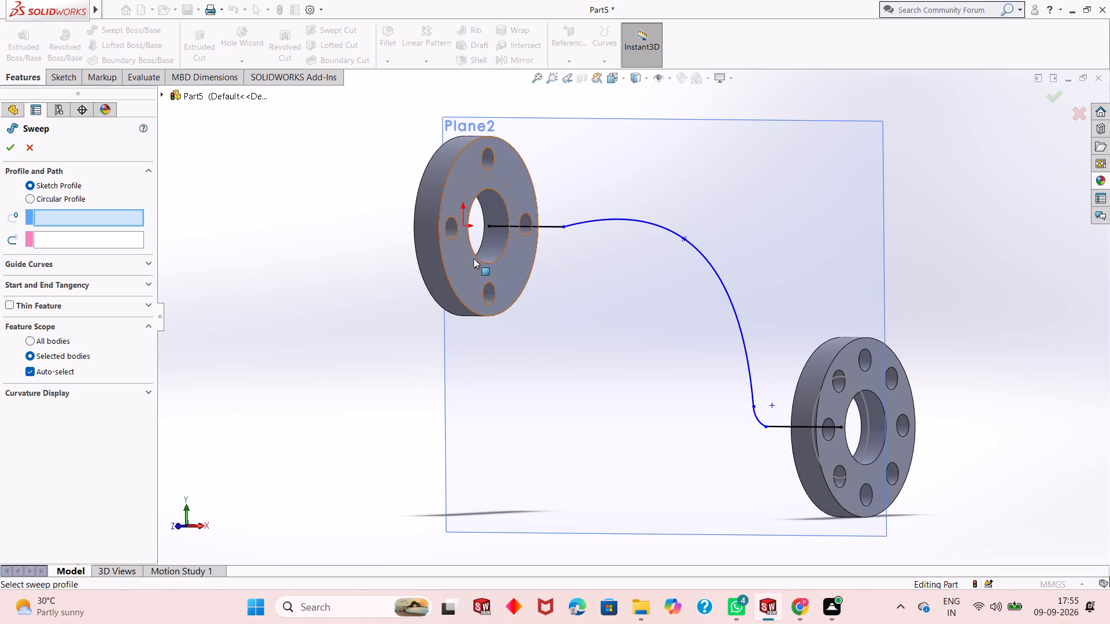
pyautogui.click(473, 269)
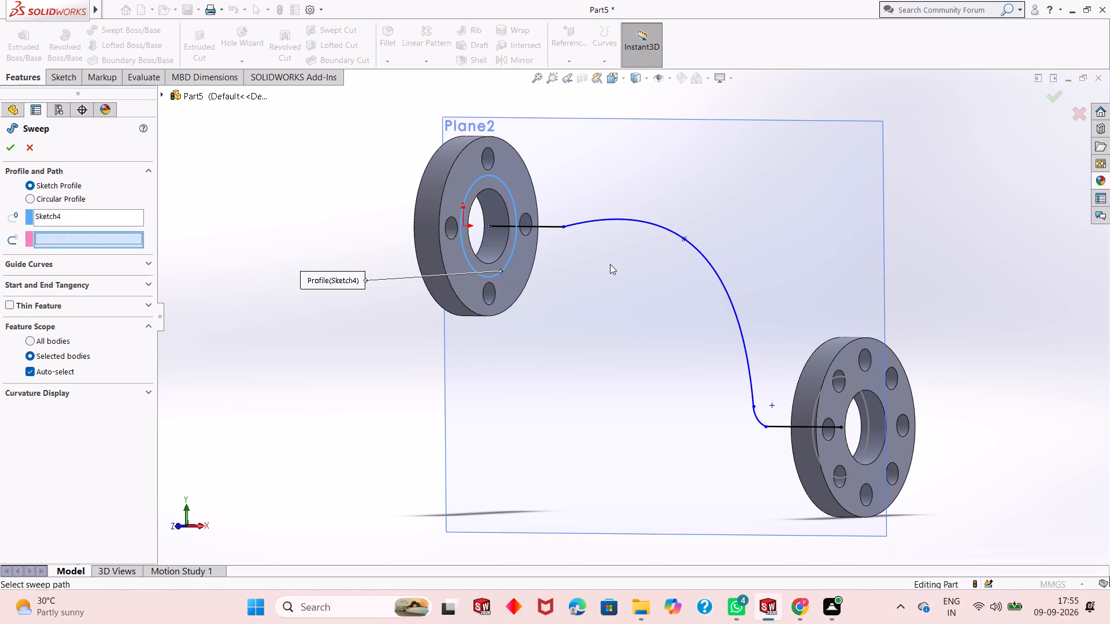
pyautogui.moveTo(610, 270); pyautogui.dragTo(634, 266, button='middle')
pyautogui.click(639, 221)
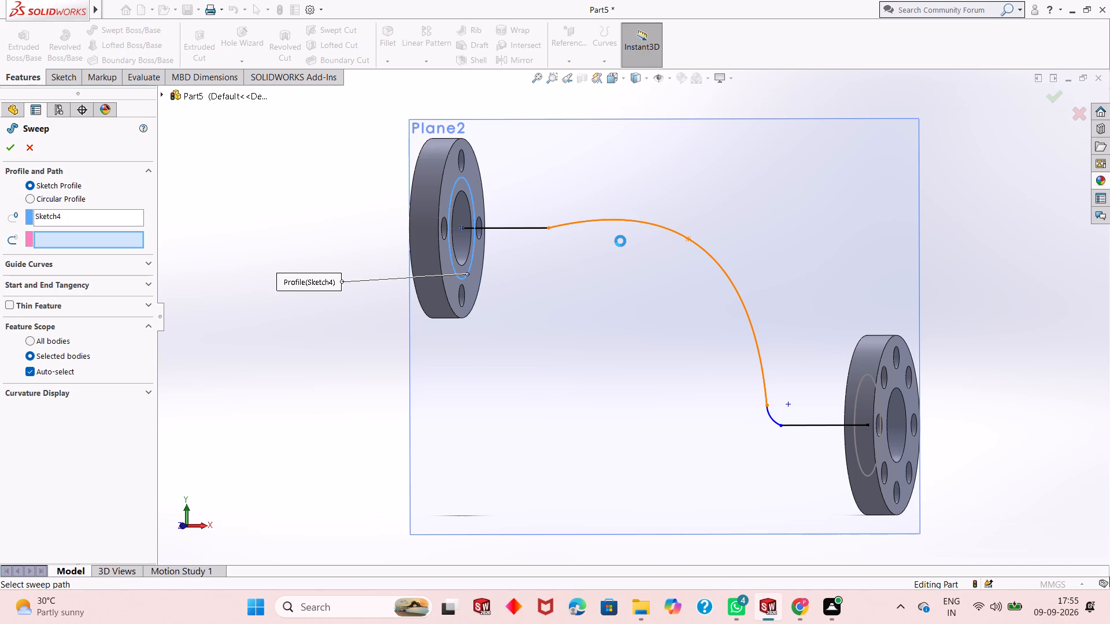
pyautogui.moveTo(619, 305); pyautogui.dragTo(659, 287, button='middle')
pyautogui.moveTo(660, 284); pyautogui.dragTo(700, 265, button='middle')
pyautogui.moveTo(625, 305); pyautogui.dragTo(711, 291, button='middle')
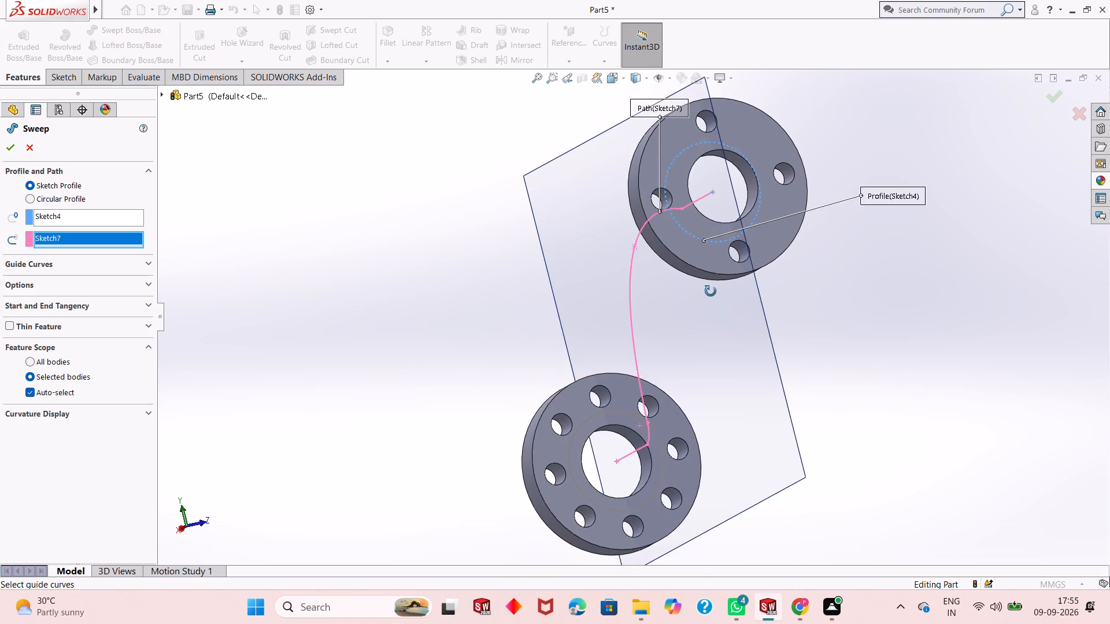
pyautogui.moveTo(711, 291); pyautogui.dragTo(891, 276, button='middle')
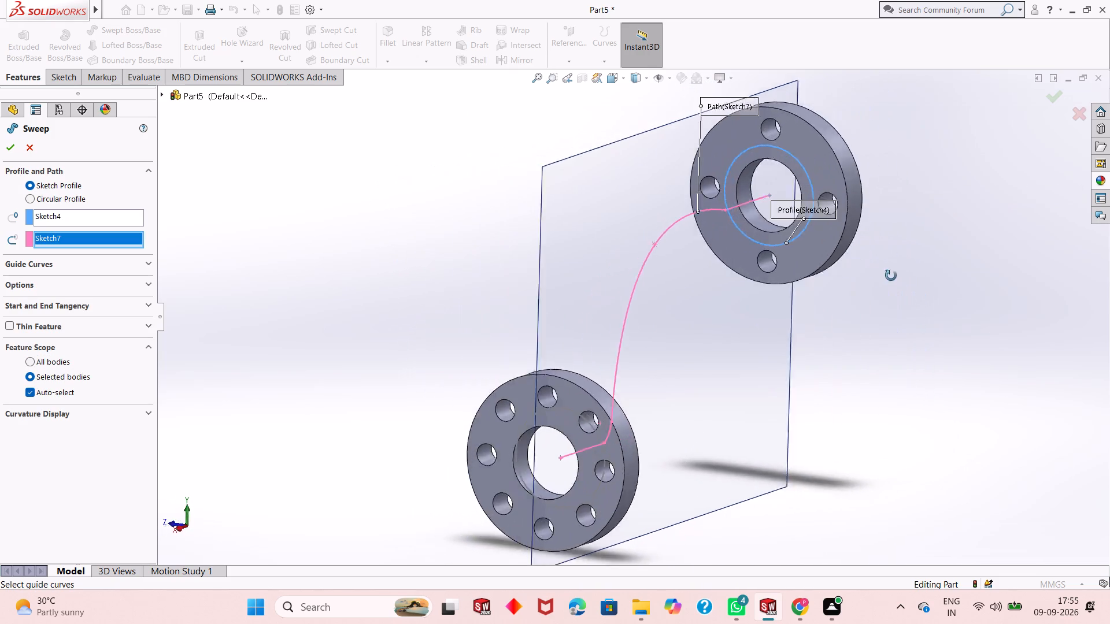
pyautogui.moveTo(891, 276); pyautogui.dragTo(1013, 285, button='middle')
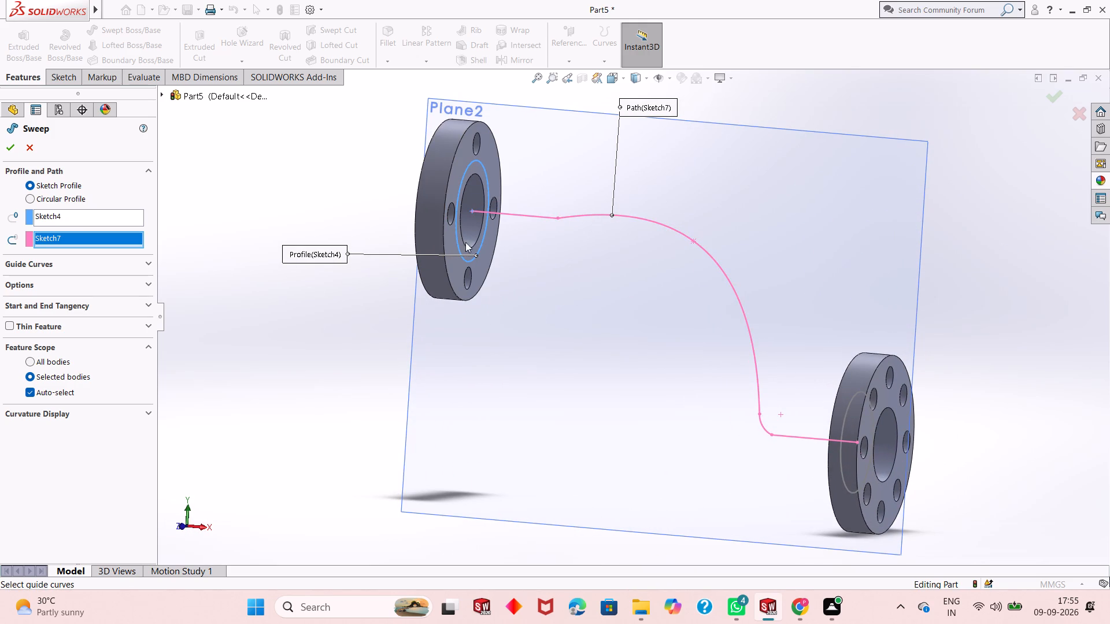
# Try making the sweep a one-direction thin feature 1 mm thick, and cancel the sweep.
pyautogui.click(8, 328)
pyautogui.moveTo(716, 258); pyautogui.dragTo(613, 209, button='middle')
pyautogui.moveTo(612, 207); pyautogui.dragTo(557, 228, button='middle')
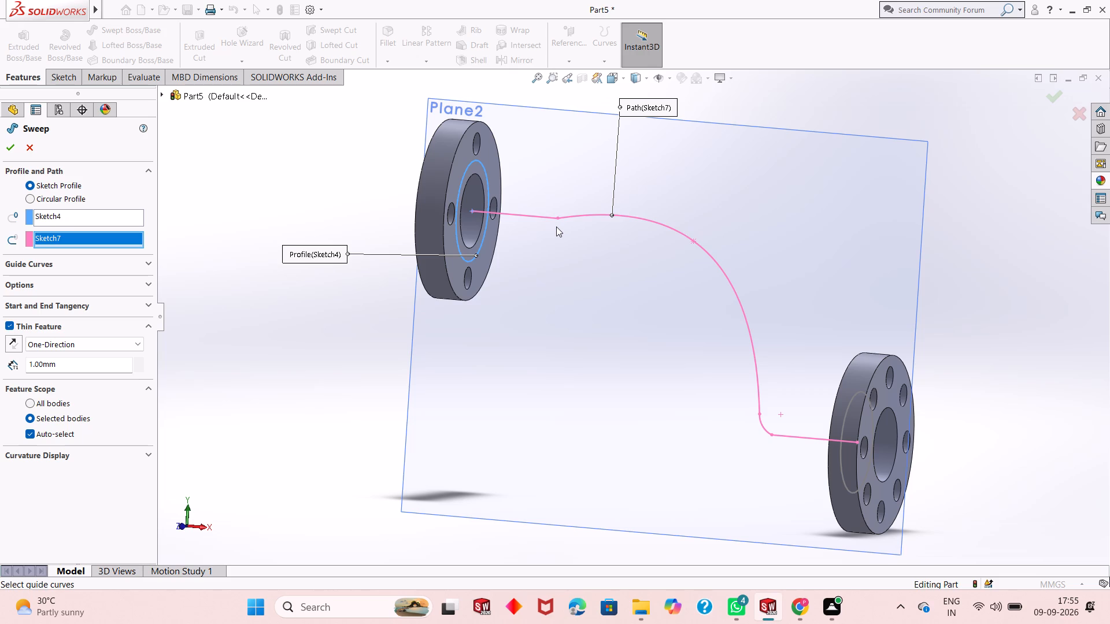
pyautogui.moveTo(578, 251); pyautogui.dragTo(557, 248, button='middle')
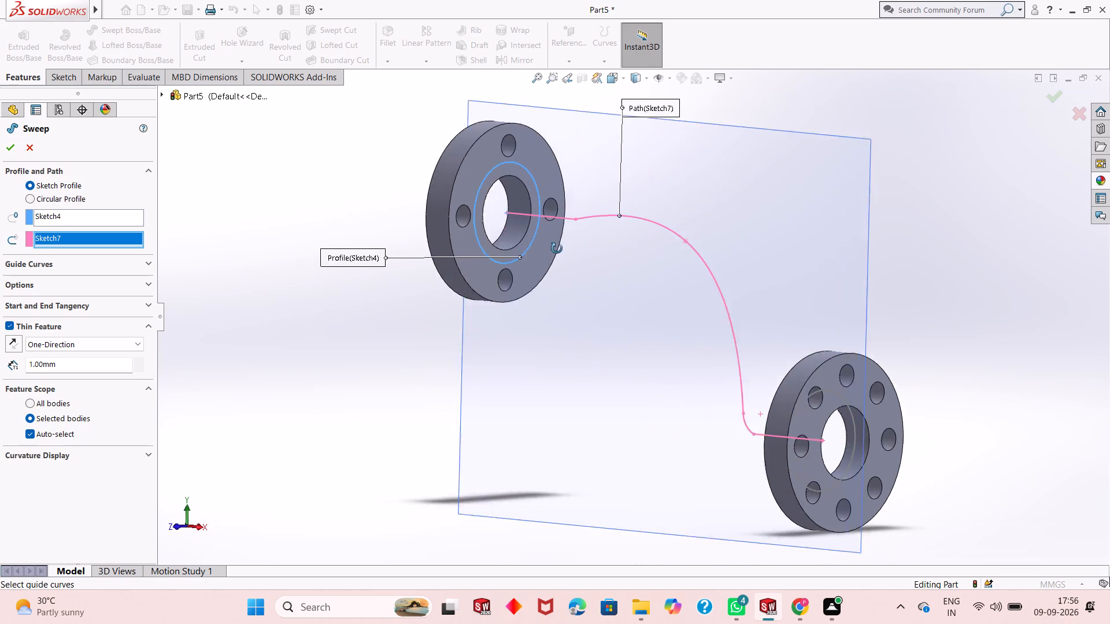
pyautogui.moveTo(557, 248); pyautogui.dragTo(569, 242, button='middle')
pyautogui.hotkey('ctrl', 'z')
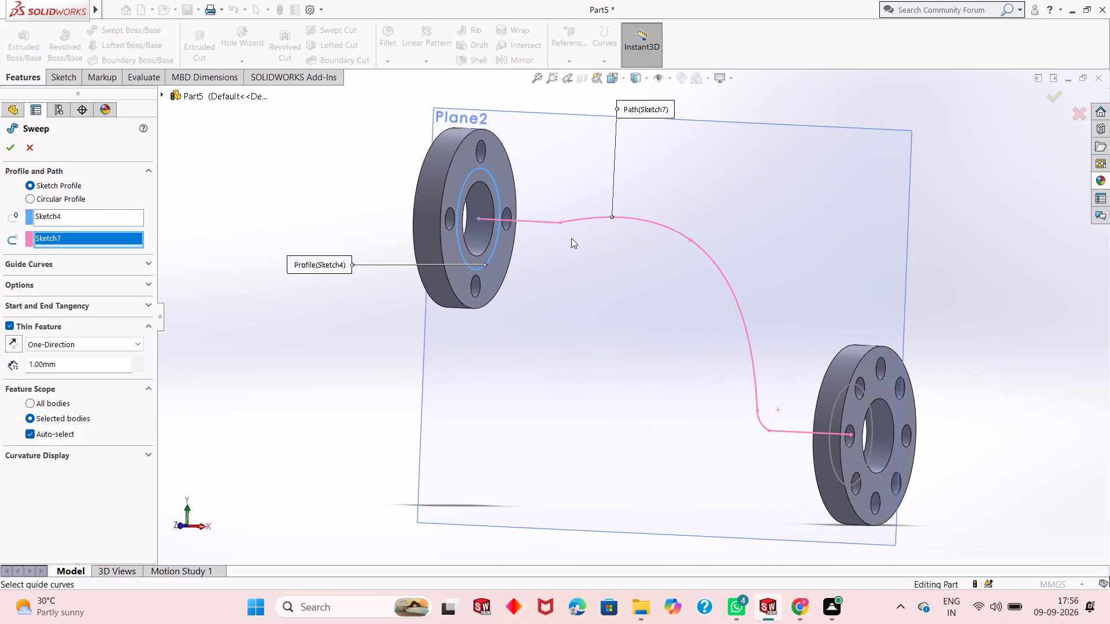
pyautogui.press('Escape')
# Undo the 15 mm arc, the arched spline and both 60 mm lines in Sketch7.
pyautogui.hotkey('ctrl', 'z')
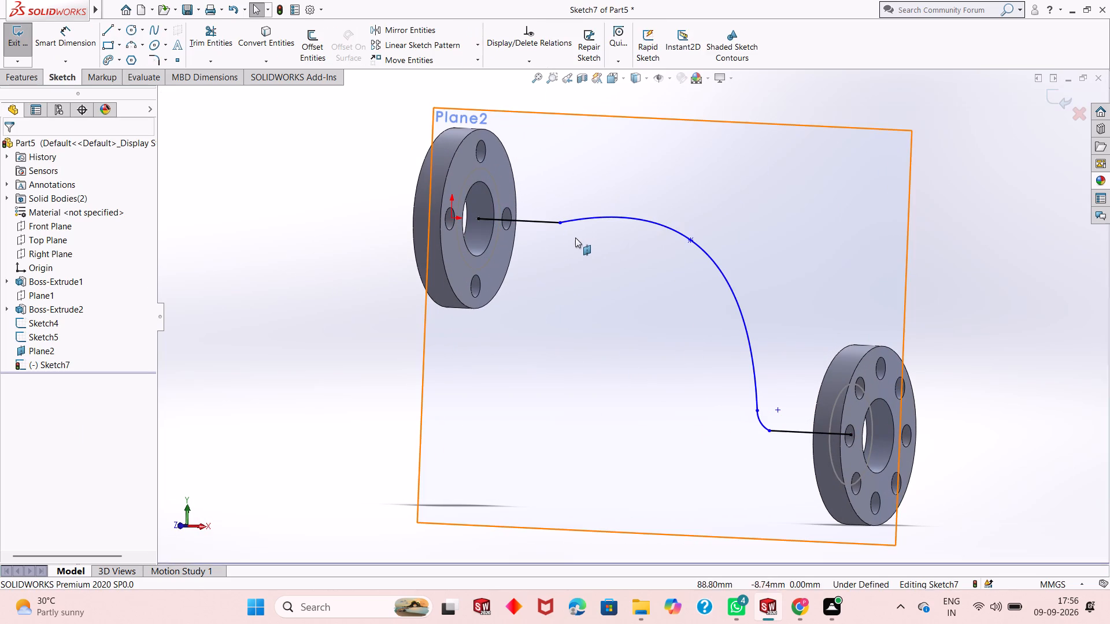
pyautogui.hotkey('ctrl', 'z')
pyautogui.hotkey('ctrl', 'z')
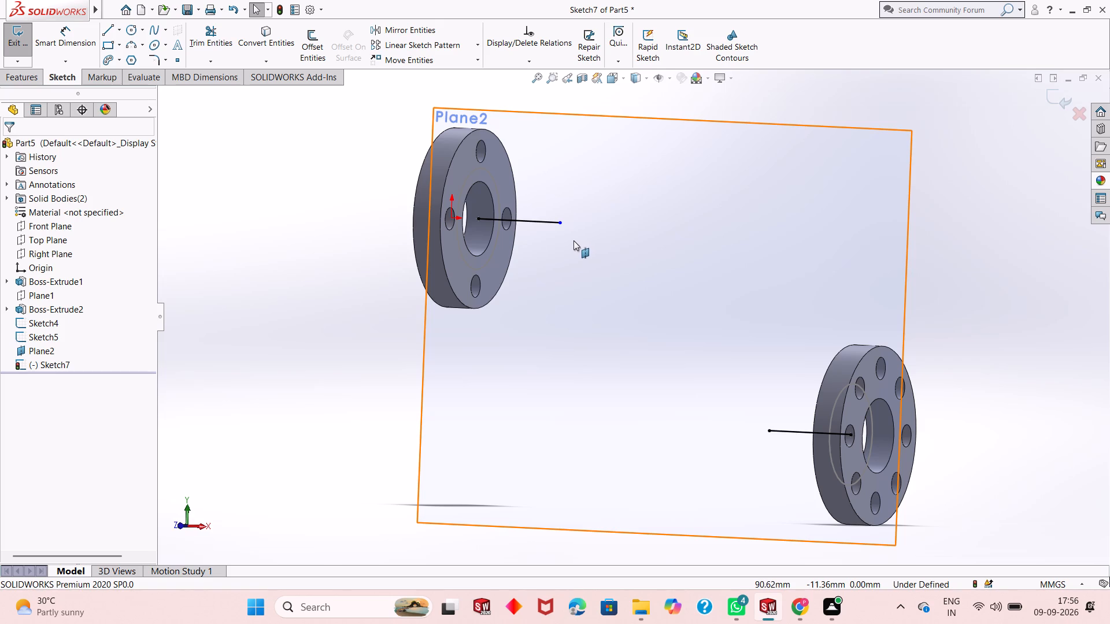
pyautogui.press('Escape')
pyautogui.hotkey('ctrl', 'z')
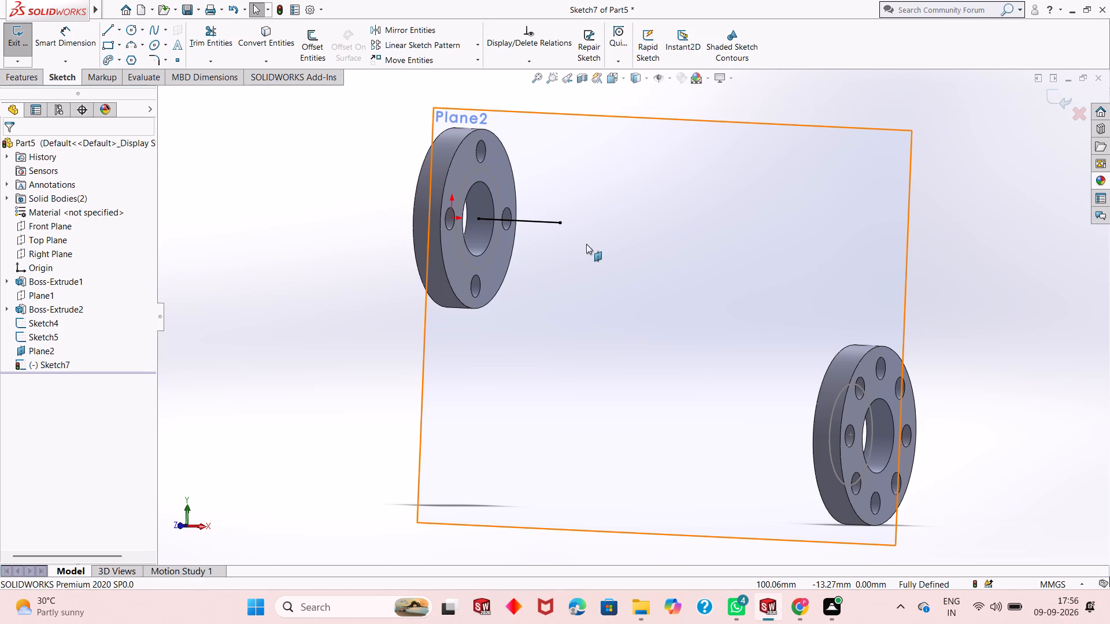
pyautogui.hotkey('ctrl', 'z')
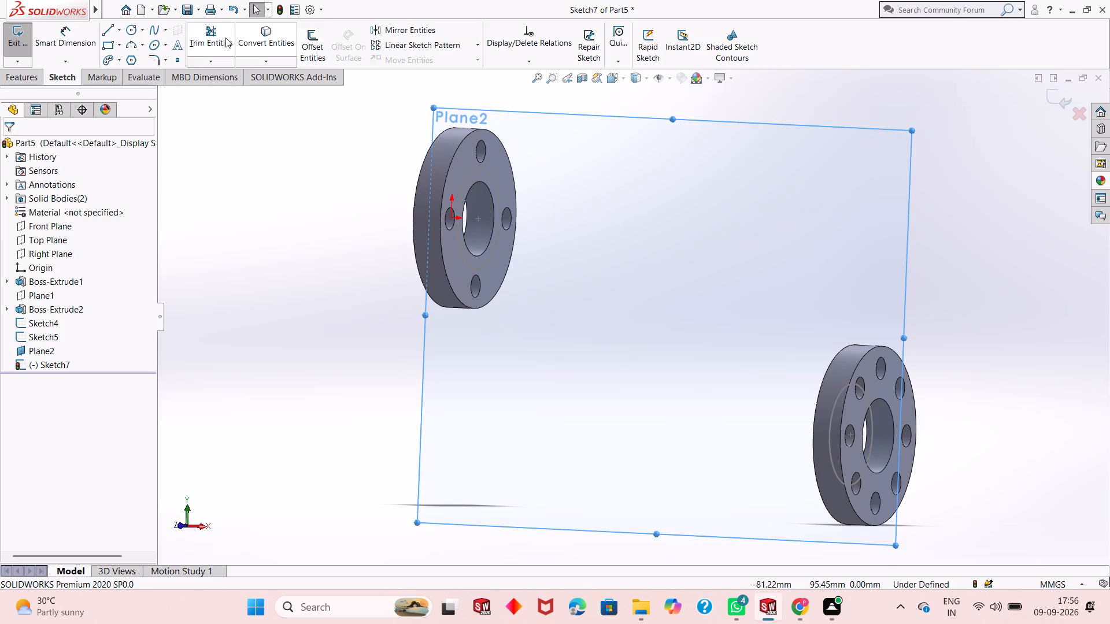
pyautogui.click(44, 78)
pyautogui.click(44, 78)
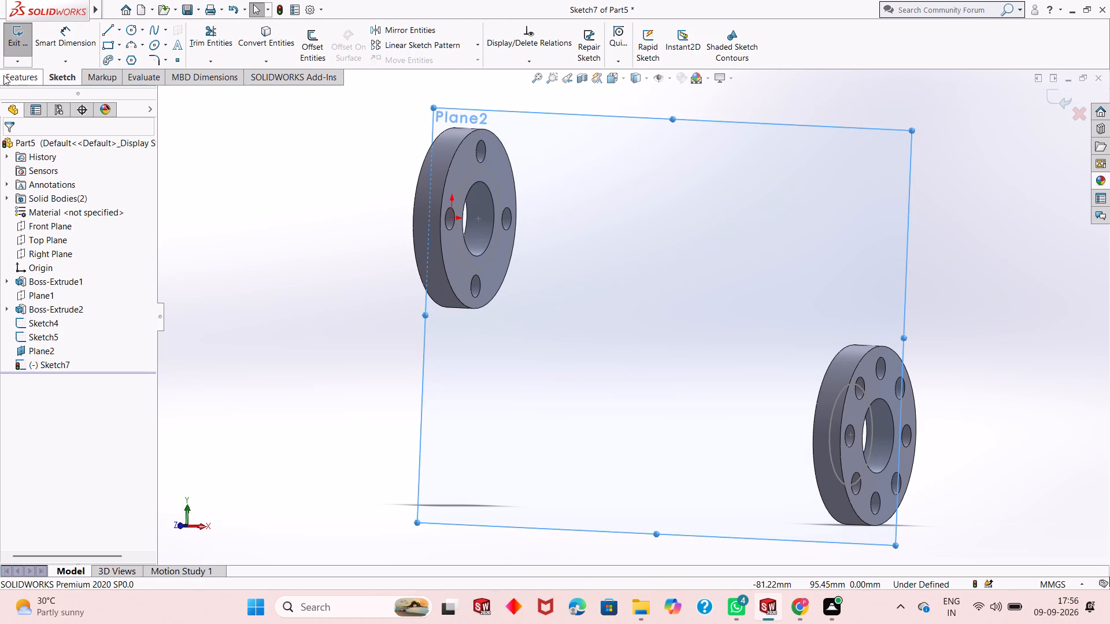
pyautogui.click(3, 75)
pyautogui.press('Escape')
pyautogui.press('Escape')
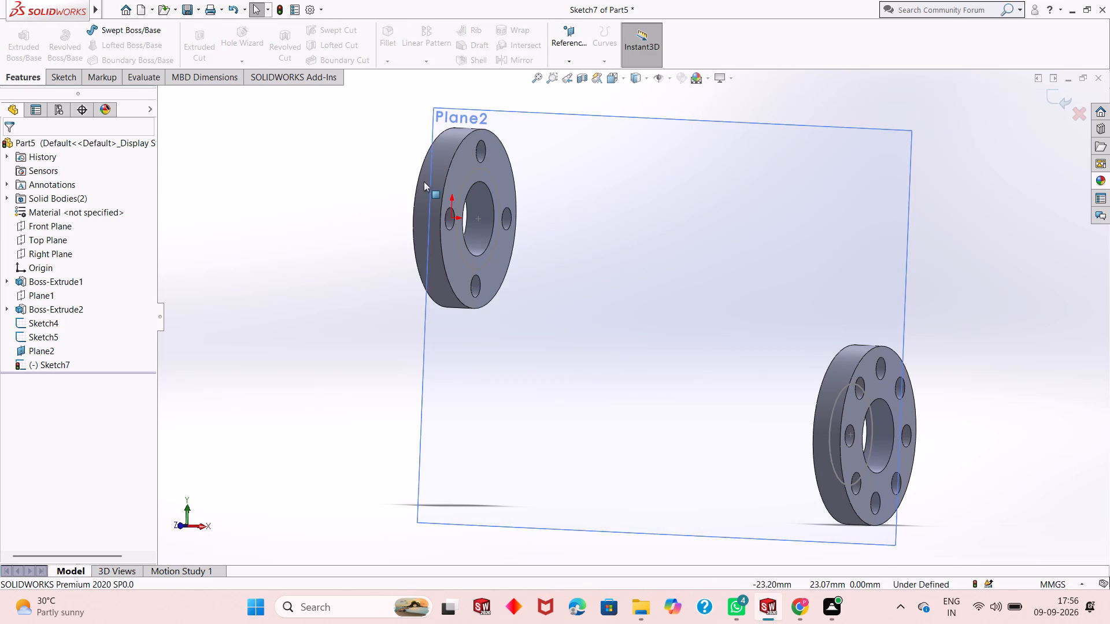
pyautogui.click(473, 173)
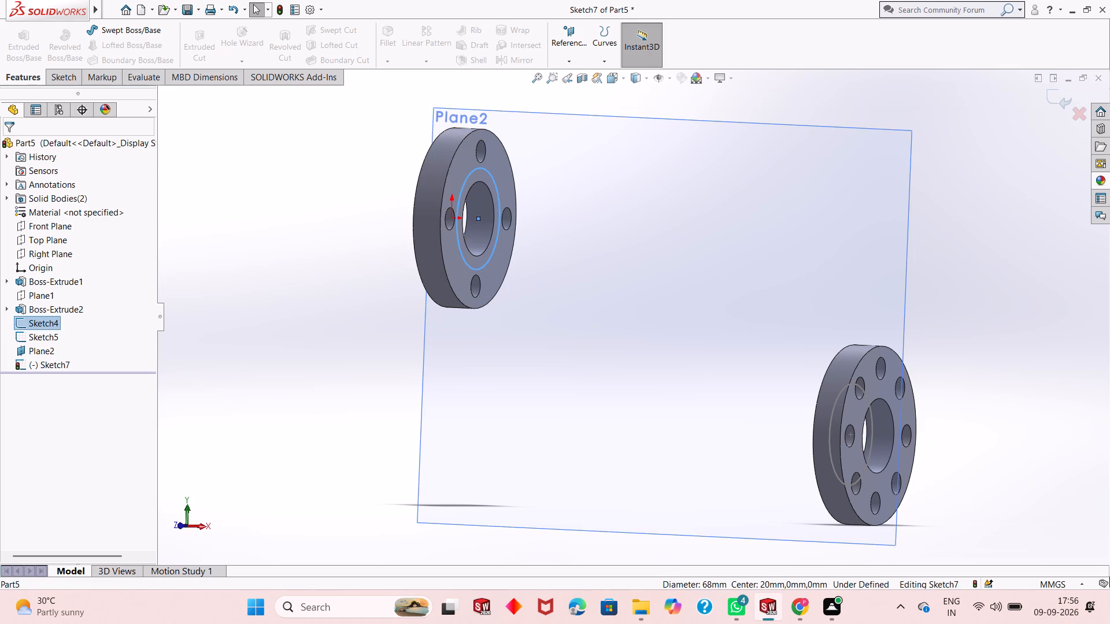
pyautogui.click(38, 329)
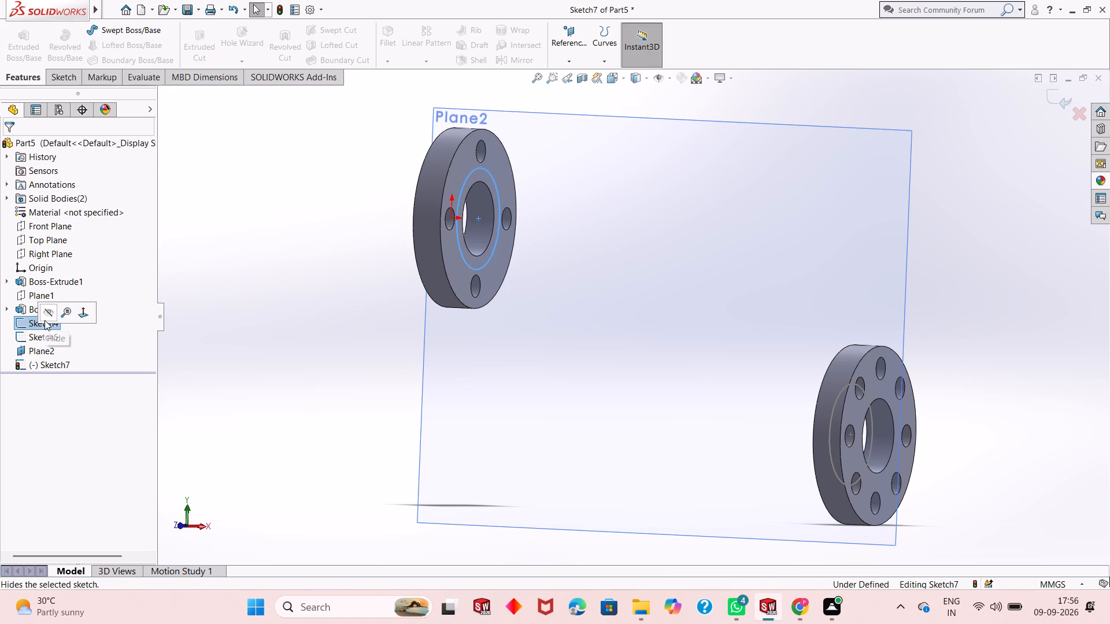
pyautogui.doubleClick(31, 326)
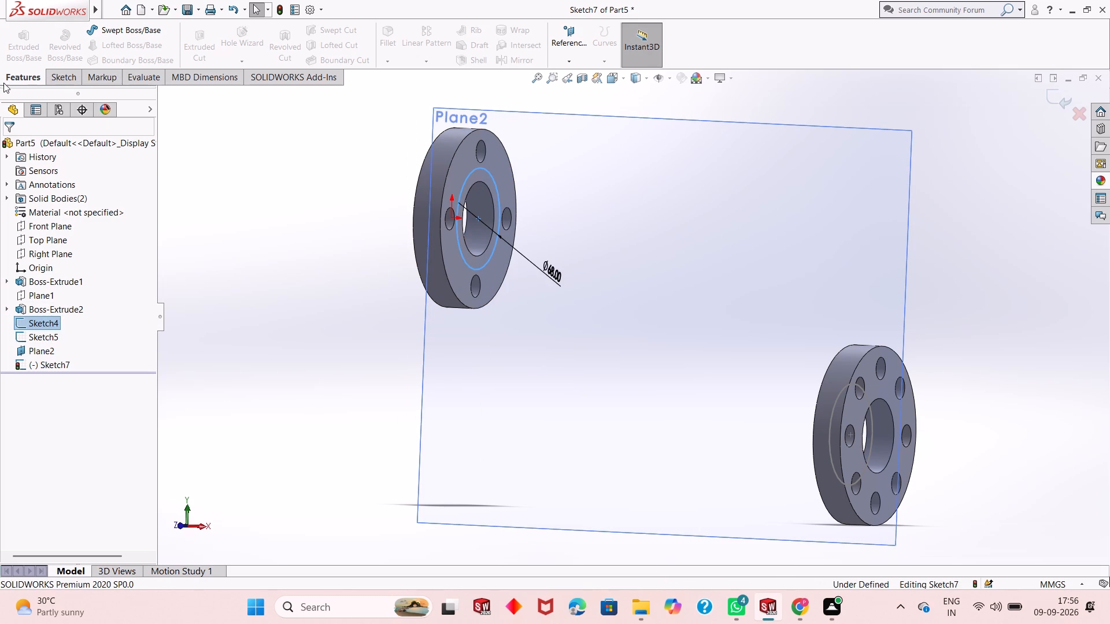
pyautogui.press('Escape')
# Extrude Sketch5, the 68 mm circle on the lower eight-hole flange, as a 60 mm blind boss on the flange's inner side.
pyautogui.moveTo(792, 396); pyautogui.dragTo(872, 375, button='middle')
pyautogui.doubleClick(848, 394)
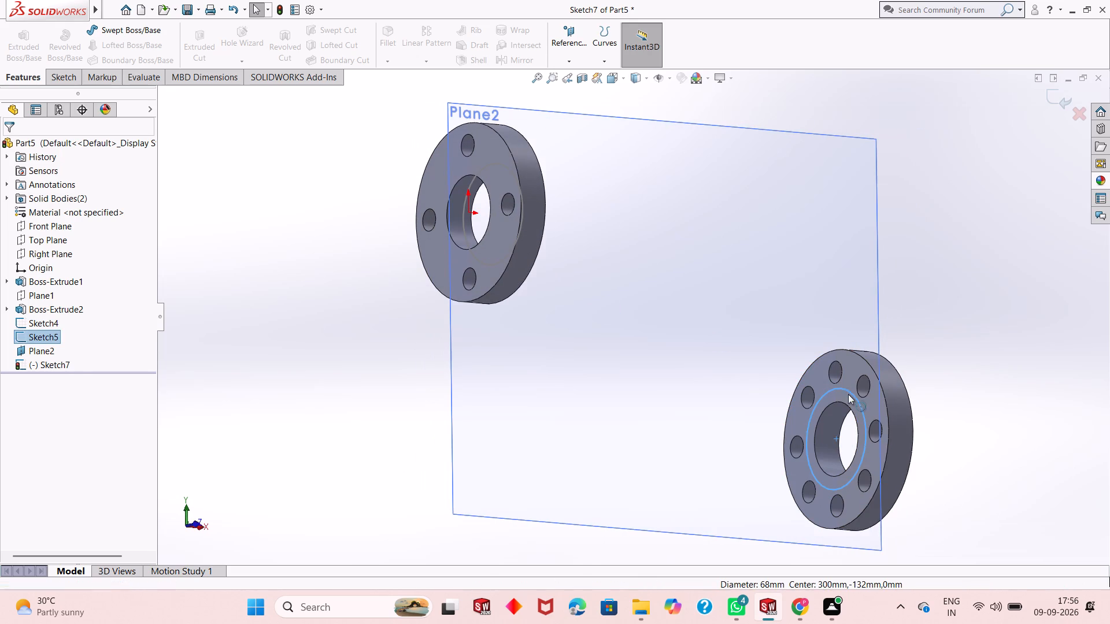
pyautogui.click(28, 45)
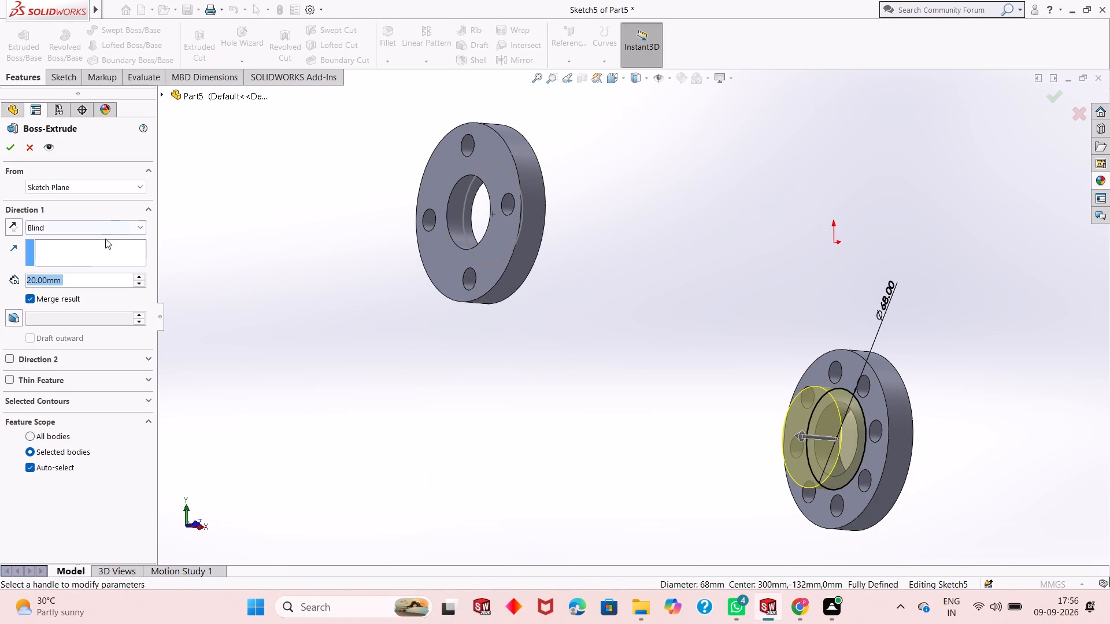
pyautogui.write('60')
pyautogui.press('Return')
pyautogui.moveTo(457, 268); pyautogui.dragTo(434, 353, button='middle')
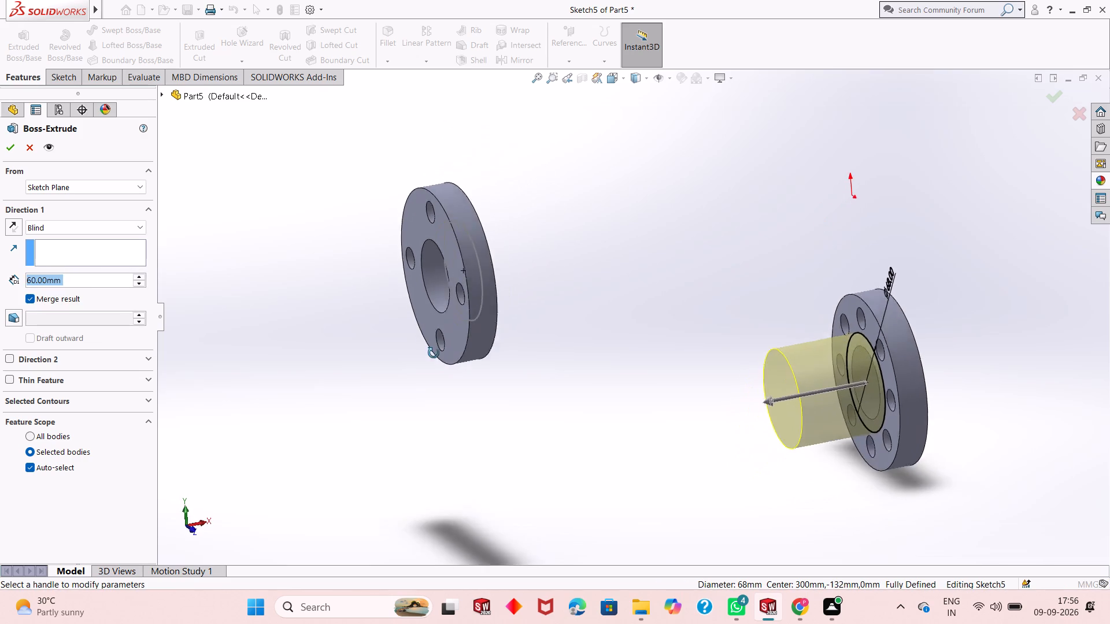
pyautogui.moveTo(434, 353); pyautogui.dragTo(425, 363, button='middle')
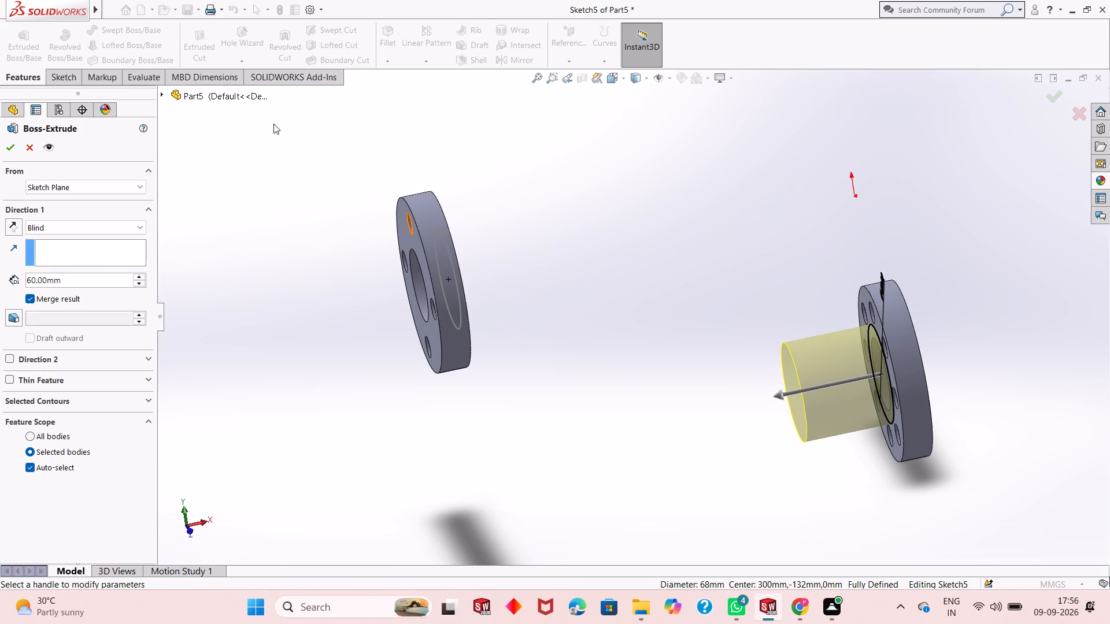
pyautogui.click(5, 150)
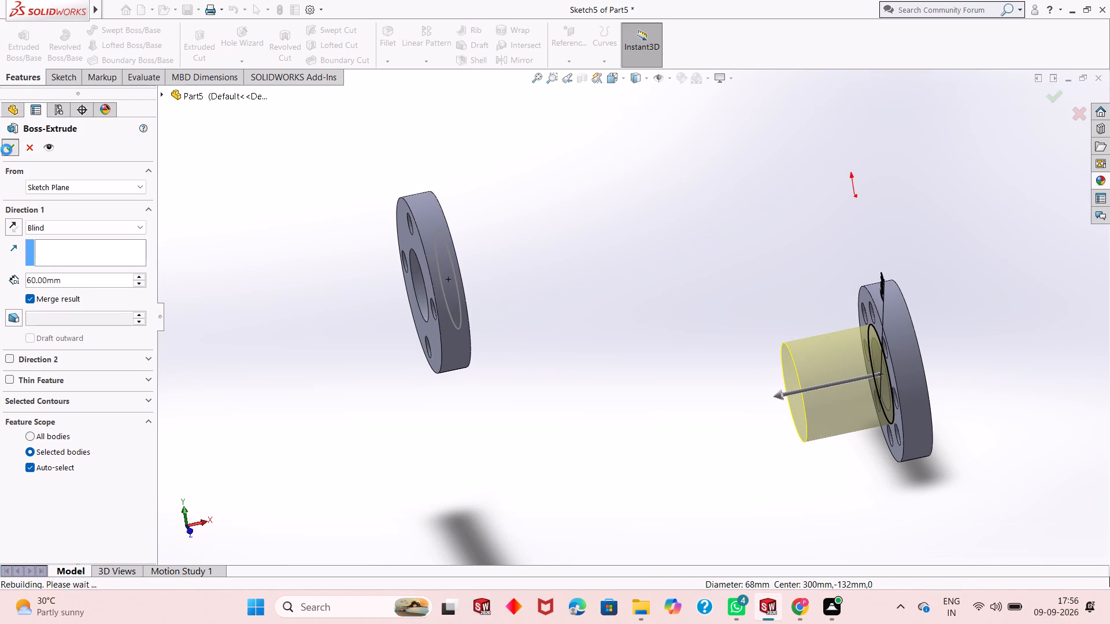
pyautogui.moveTo(578, 347); pyautogui.dragTo(573, 280, button='middle')
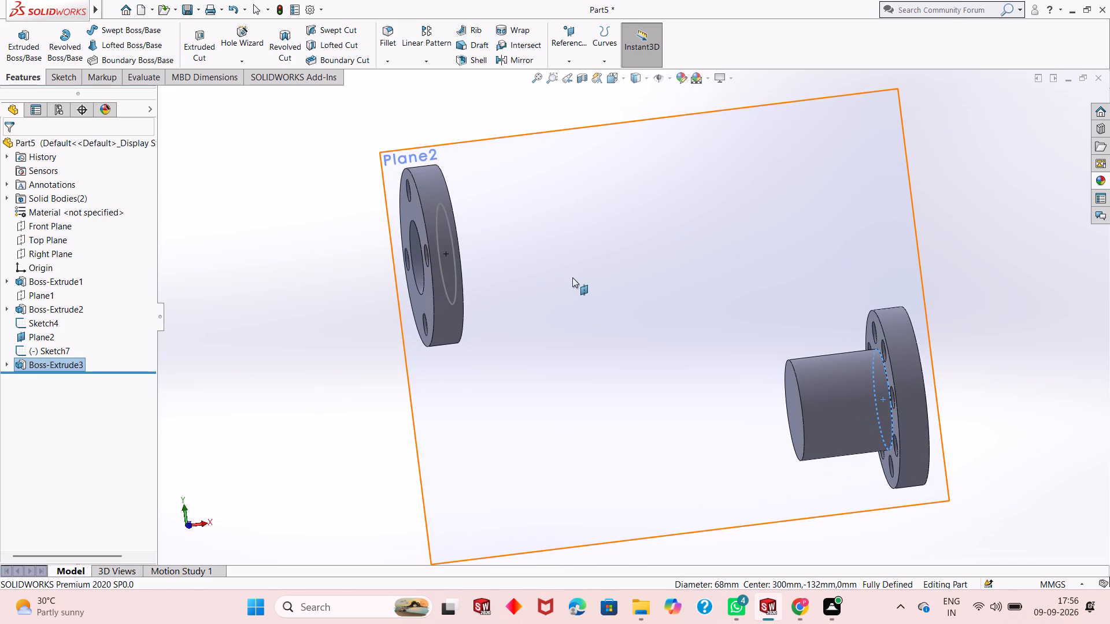
pyautogui.moveTo(622, 283); pyautogui.dragTo(569, 307, button='middle')
pyautogui.press('Escape')
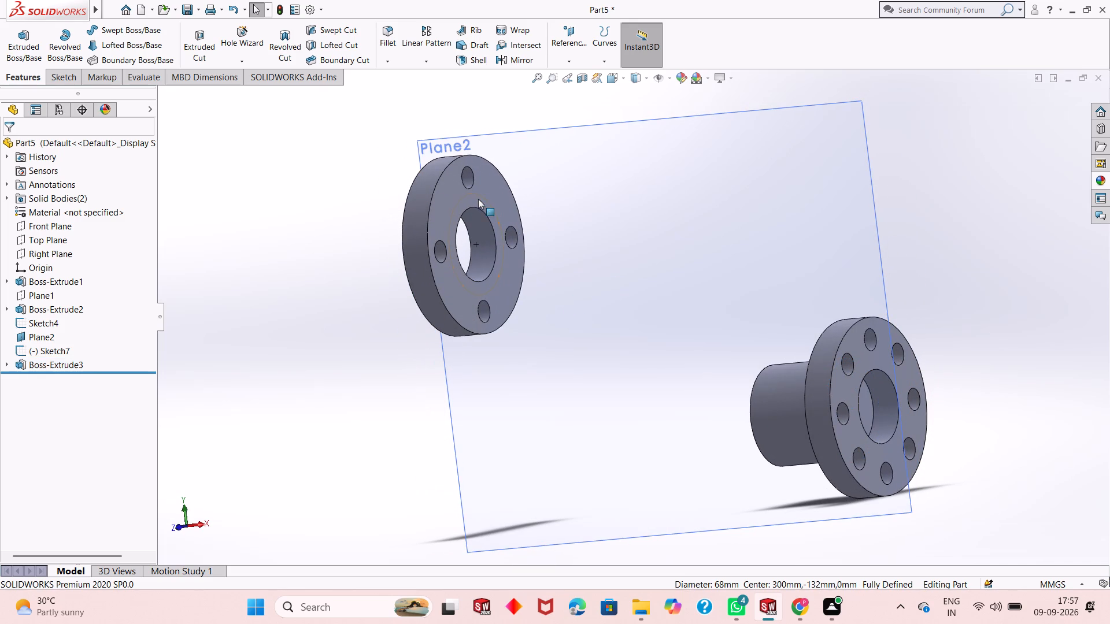
# Extrude Sketch4, the 68 mm circle on the upper four-hole flange, as a 60 mm blind boss on the flange's inner side.
pyautogui.doubleClick(462, 200)
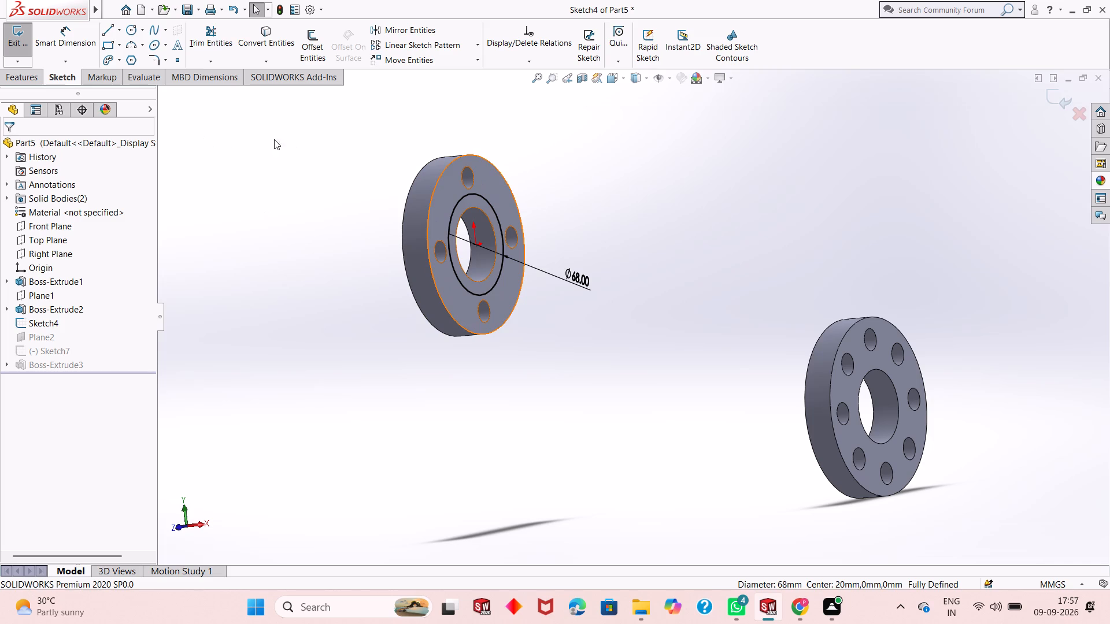
pyautogui.click(5, 72)
pyautogui.click(19, 58)
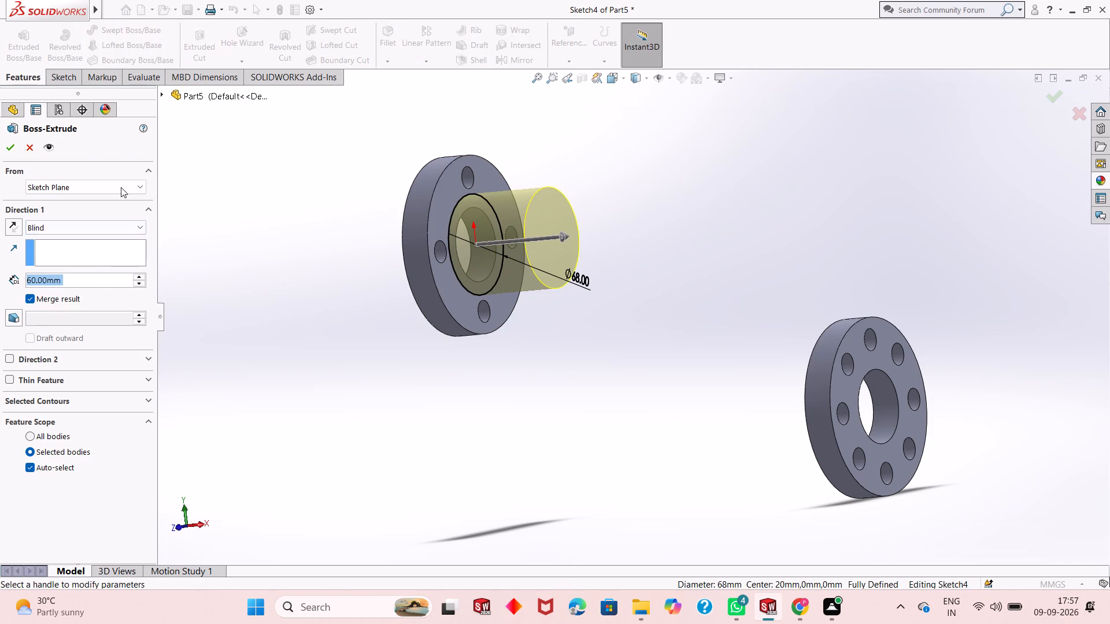
pyautogui.click(6, 147)
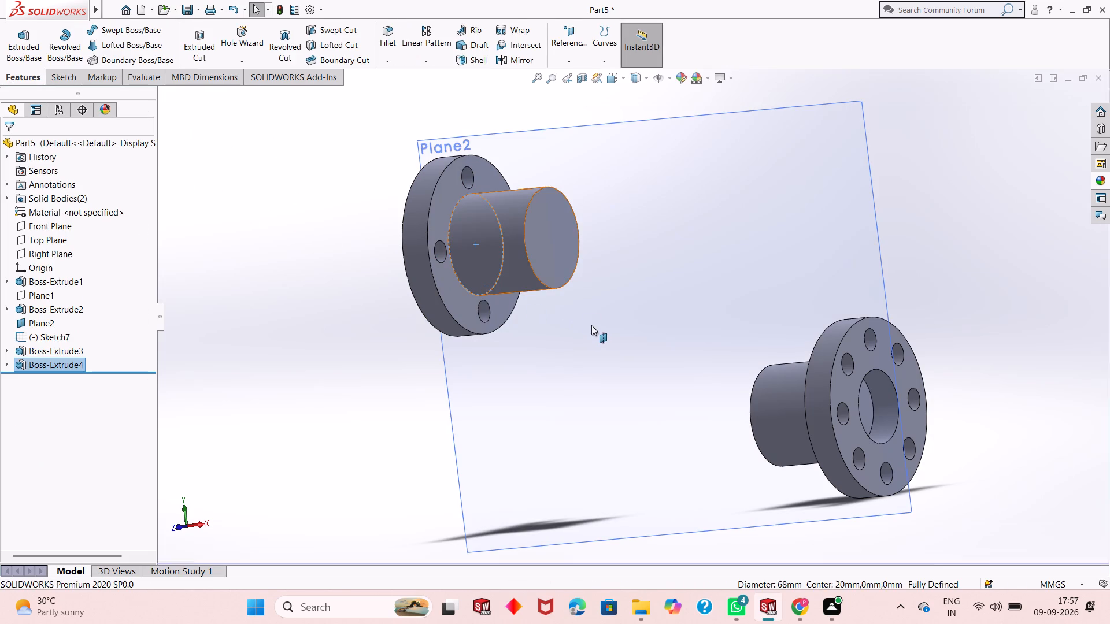
pyautogui.moveTo(591, 328); pyautogui.dragTo(622, 337, button='middle')
pyautogui.press('Escape')
pyautogui.press('Escape')
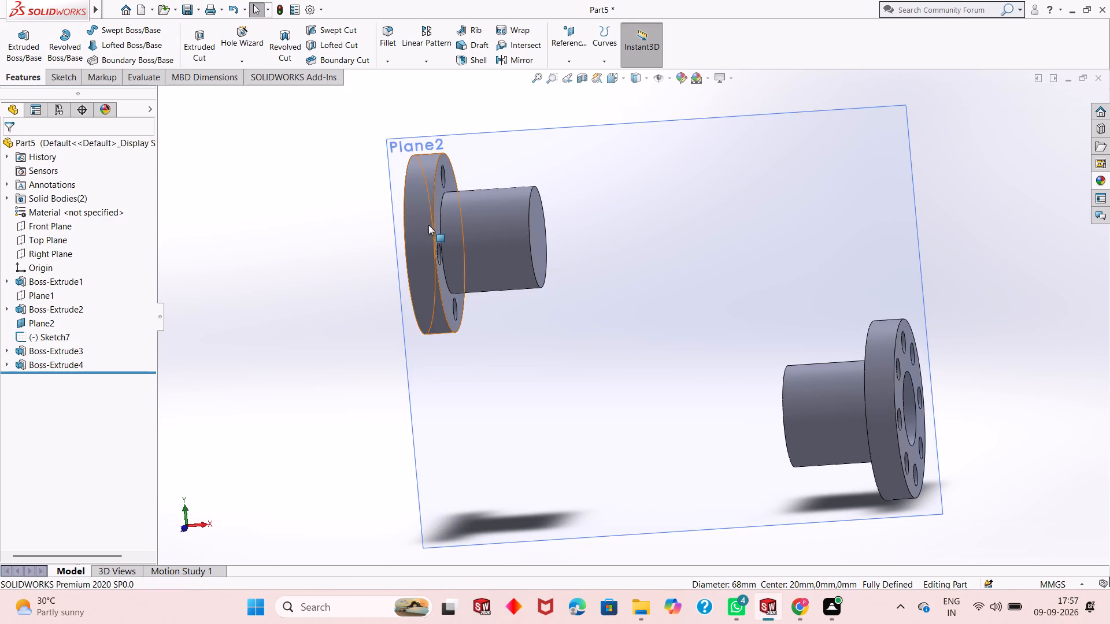
# Start a new sketch on Plane2, the plane running through both flanges.
pyautogui.moveTo(590, 250); pyautogui.dragTo(484, 288, button='middle')
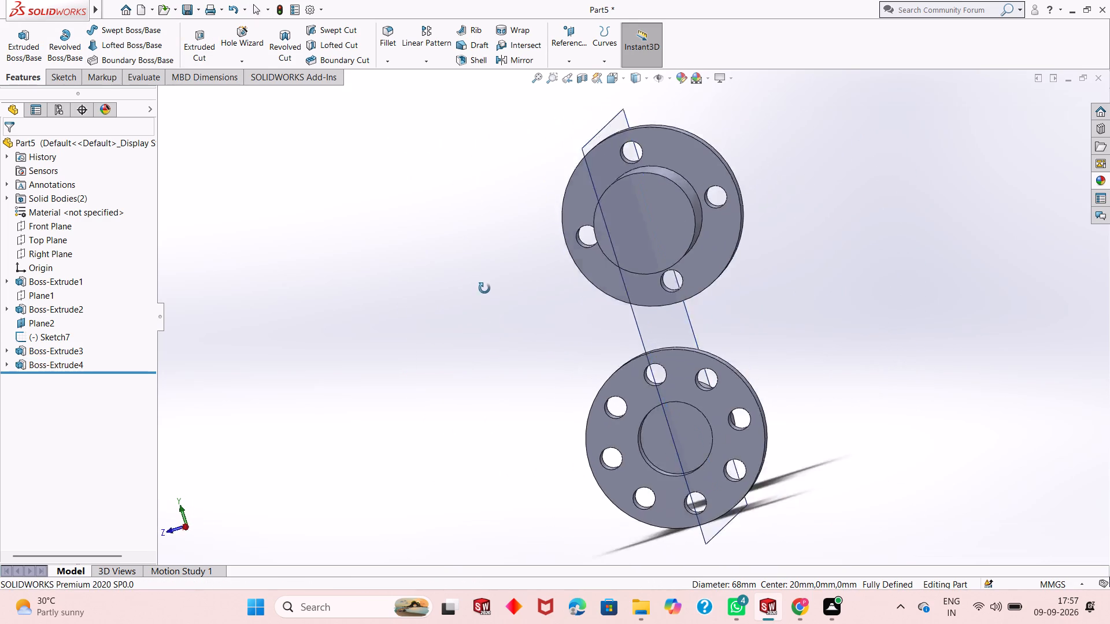
pyautogui.moveTo(484, 288); pyautogui.dragTo(548, 258, button='middle')
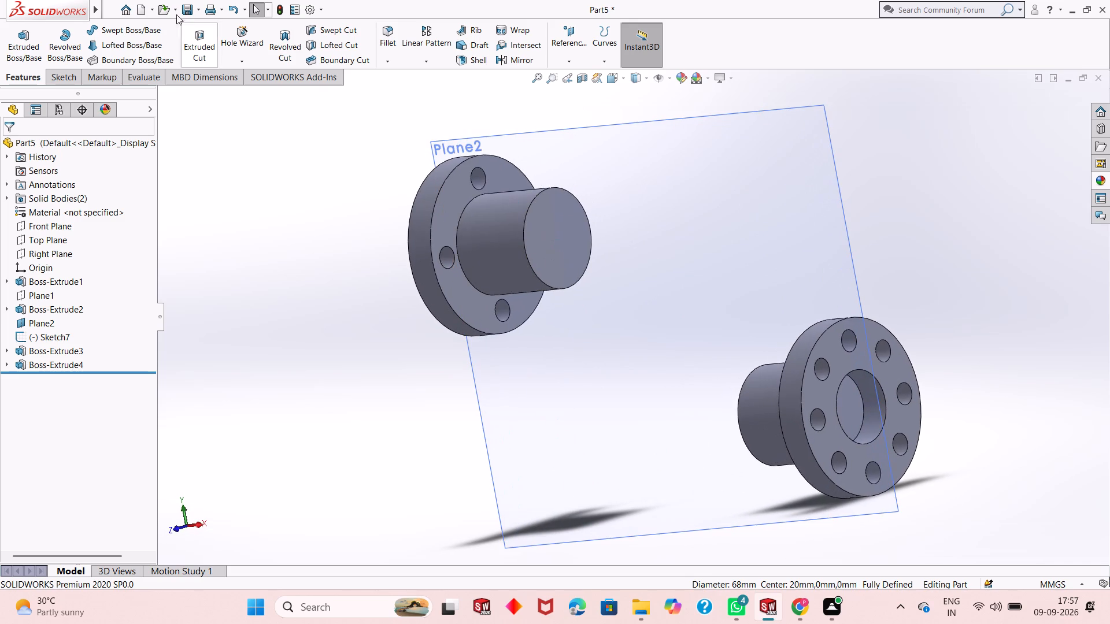
pyautogui.click(51, 82)
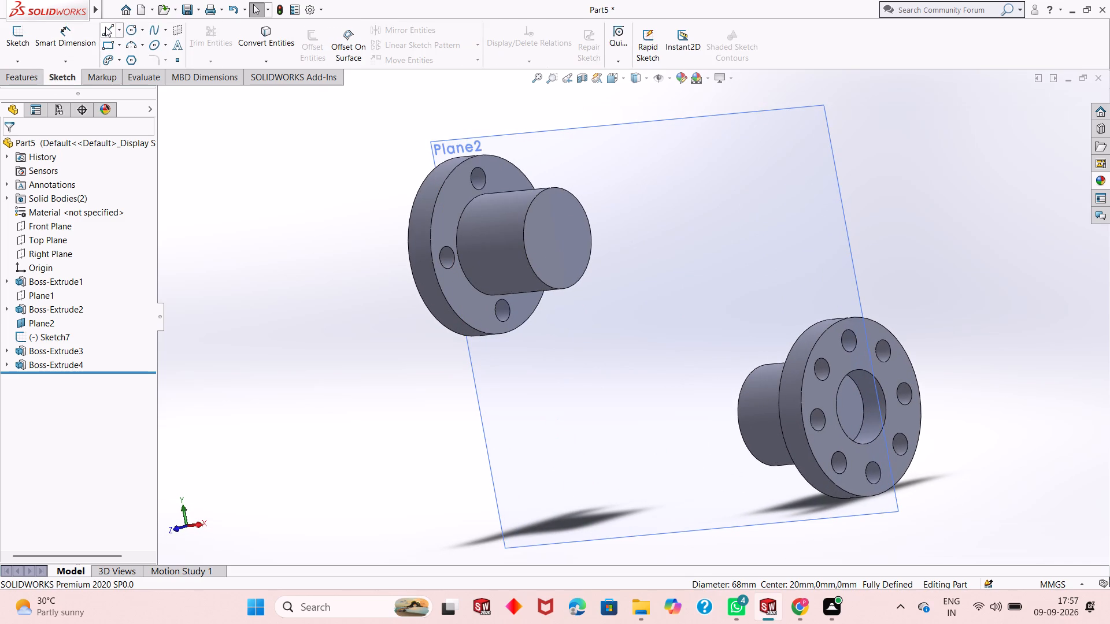
pyautogui.click(105, 27)
pyautogui.press('Escape')
pyautogui.click(610, 206)
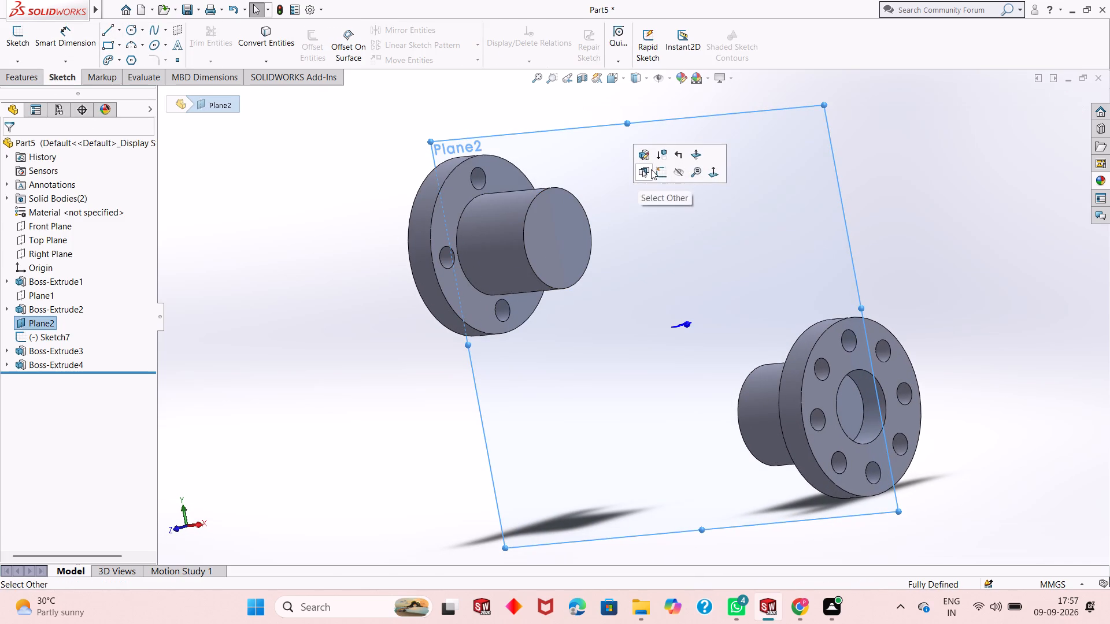
pyautogui.click(658, 169)
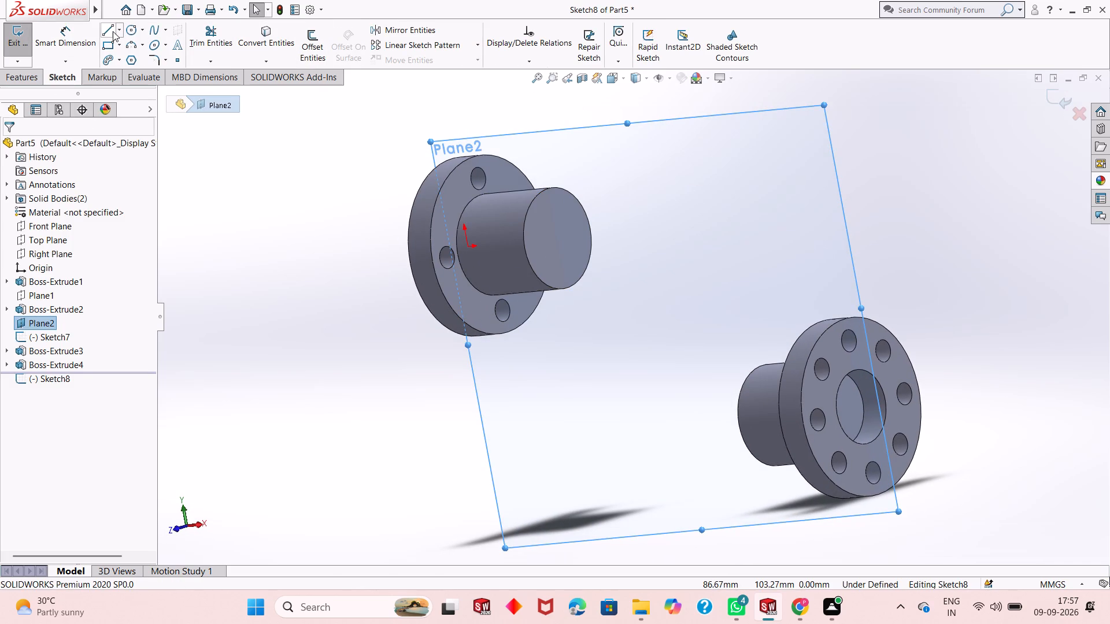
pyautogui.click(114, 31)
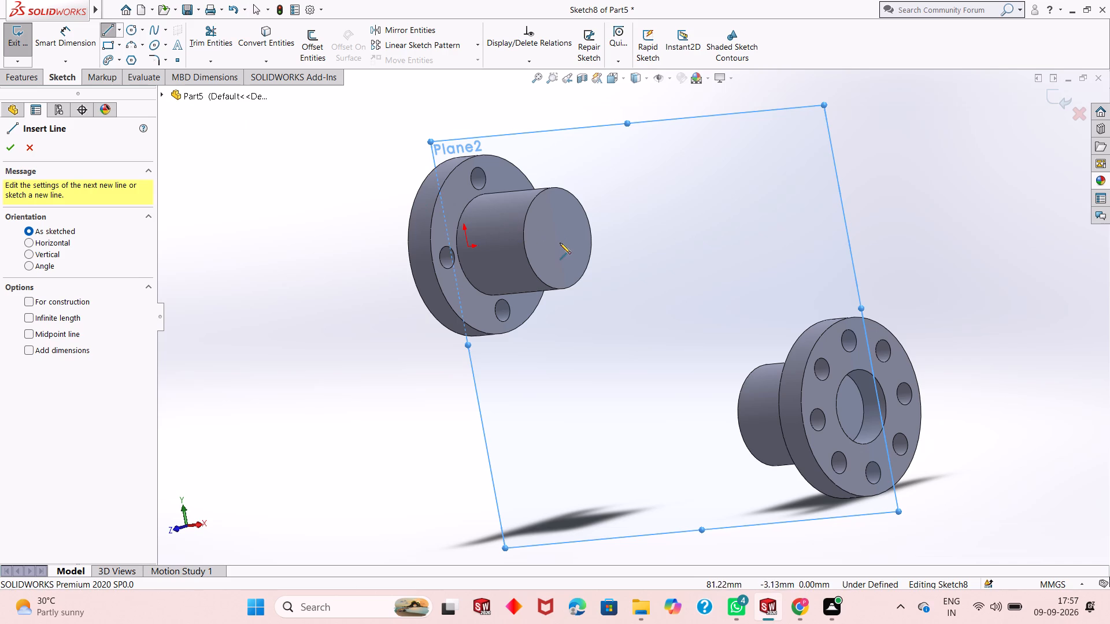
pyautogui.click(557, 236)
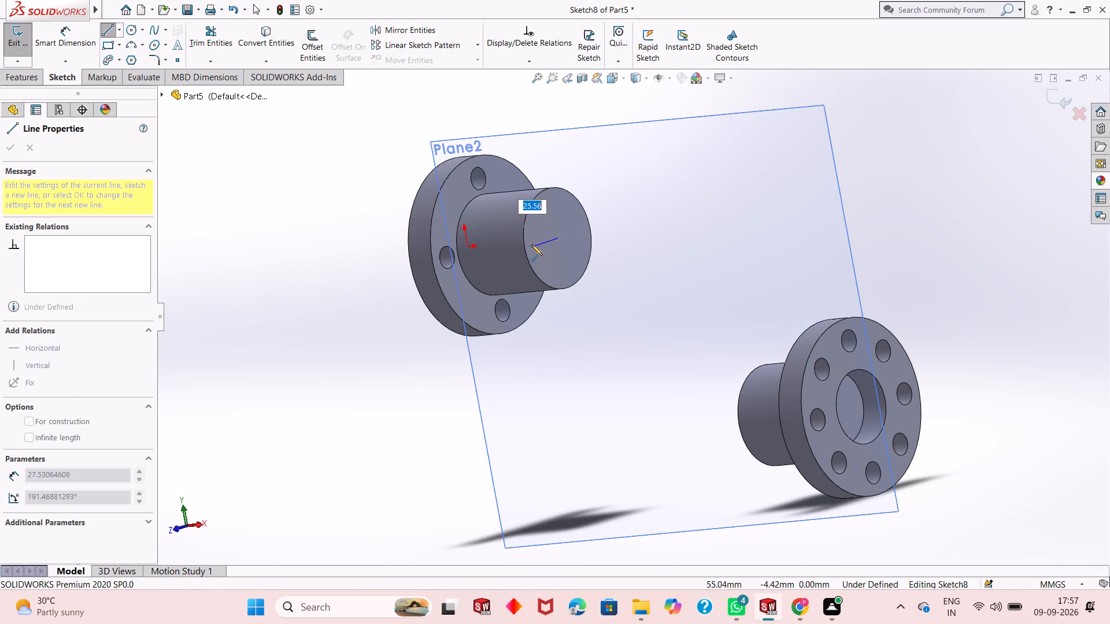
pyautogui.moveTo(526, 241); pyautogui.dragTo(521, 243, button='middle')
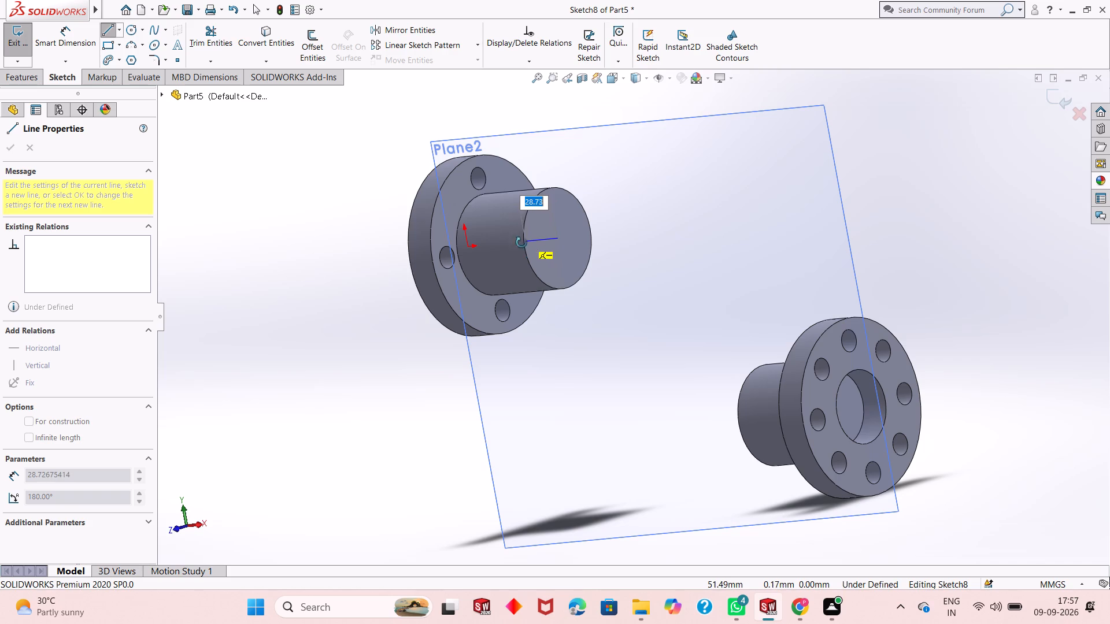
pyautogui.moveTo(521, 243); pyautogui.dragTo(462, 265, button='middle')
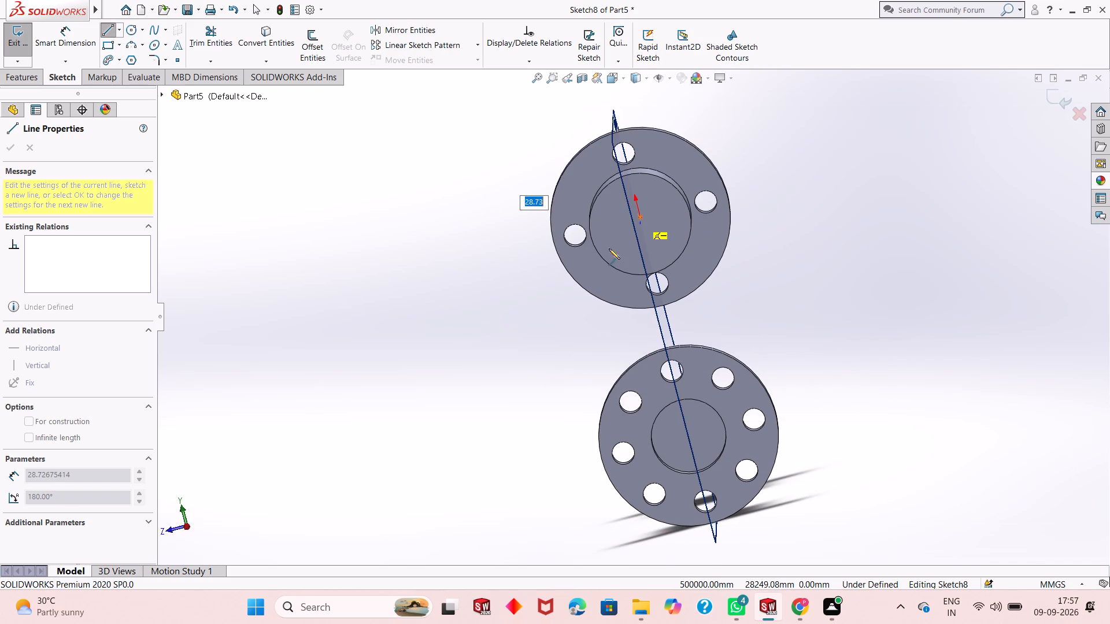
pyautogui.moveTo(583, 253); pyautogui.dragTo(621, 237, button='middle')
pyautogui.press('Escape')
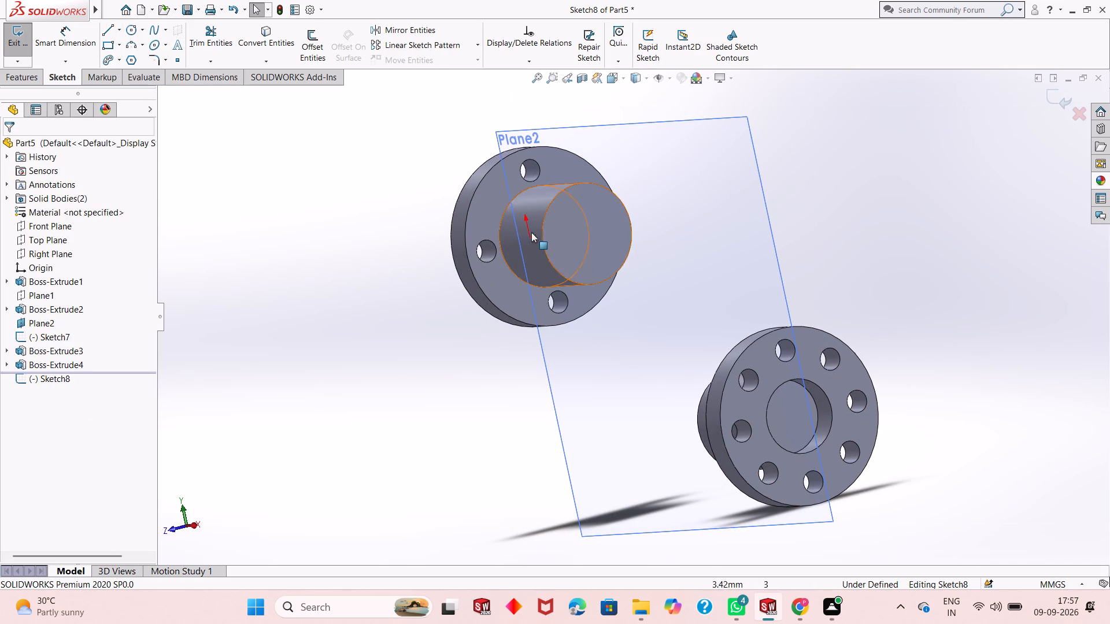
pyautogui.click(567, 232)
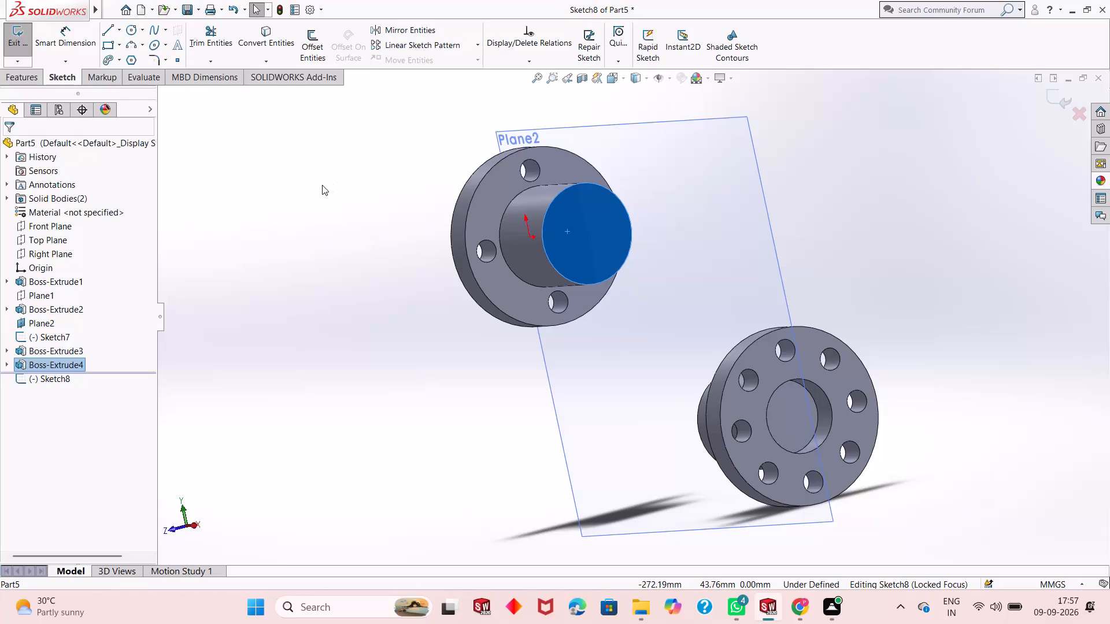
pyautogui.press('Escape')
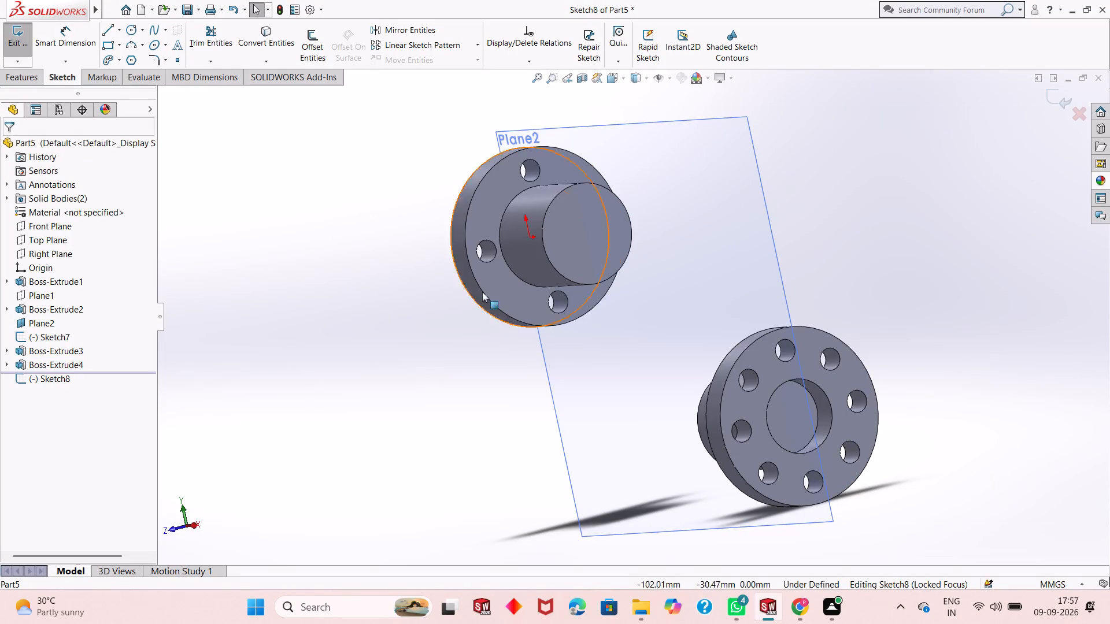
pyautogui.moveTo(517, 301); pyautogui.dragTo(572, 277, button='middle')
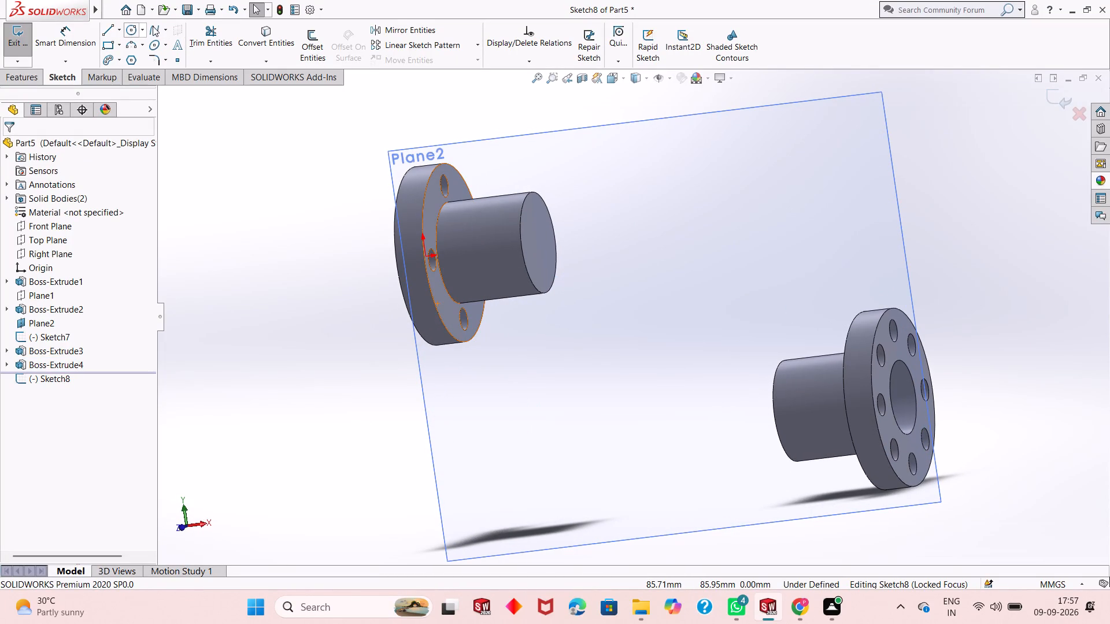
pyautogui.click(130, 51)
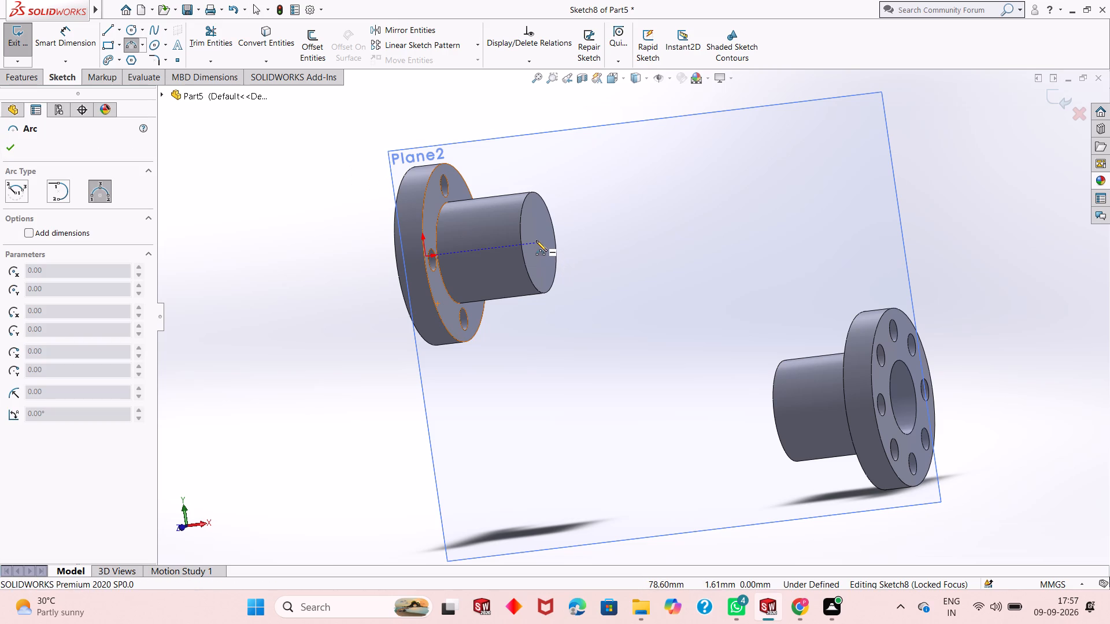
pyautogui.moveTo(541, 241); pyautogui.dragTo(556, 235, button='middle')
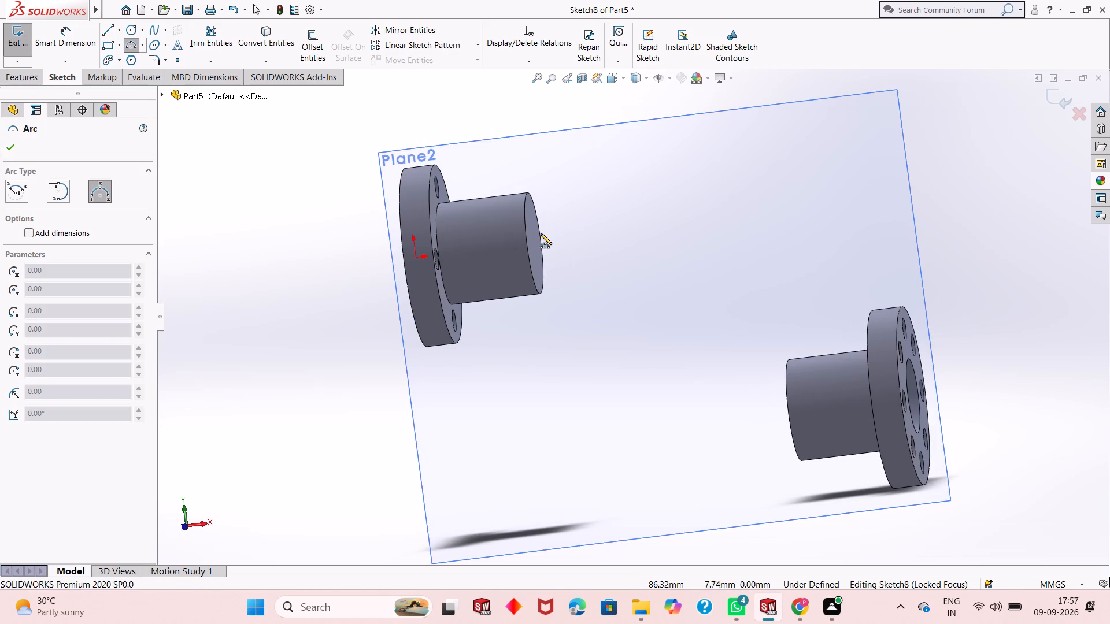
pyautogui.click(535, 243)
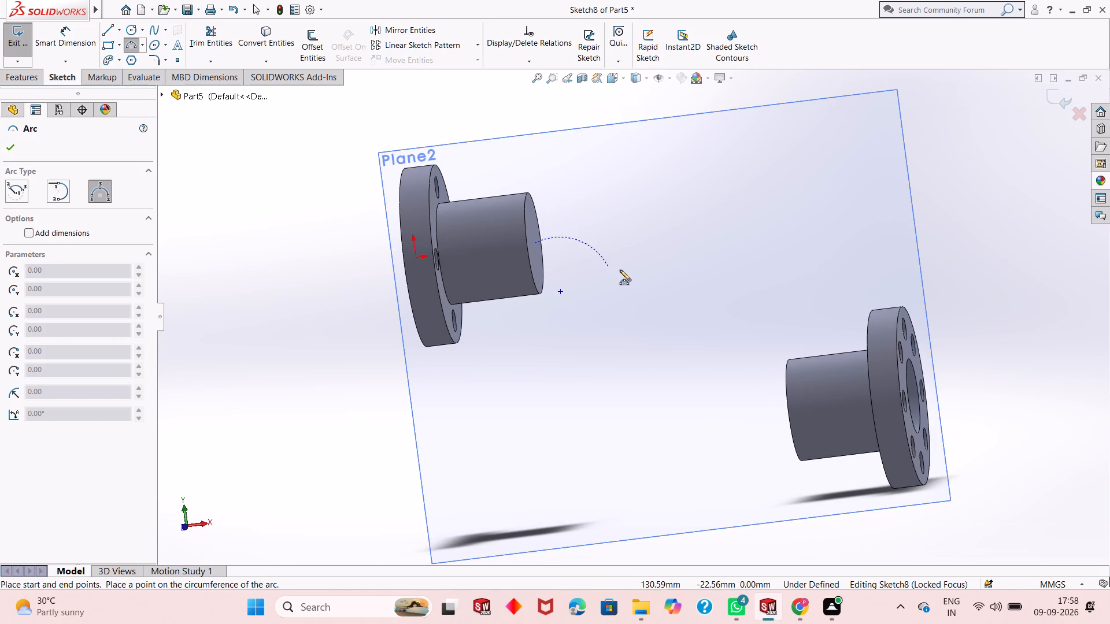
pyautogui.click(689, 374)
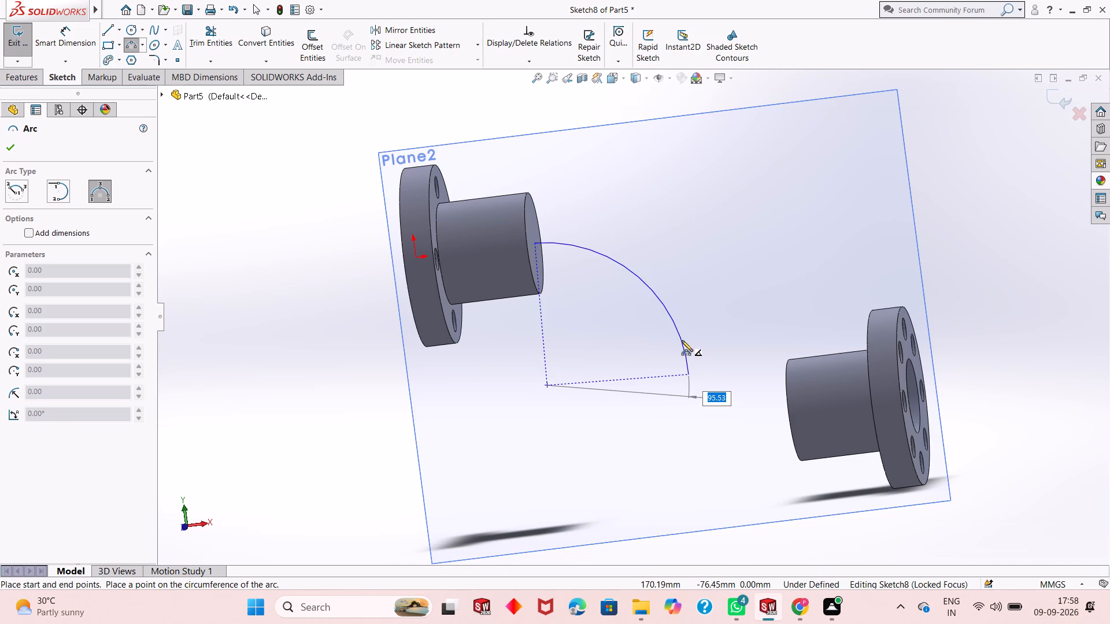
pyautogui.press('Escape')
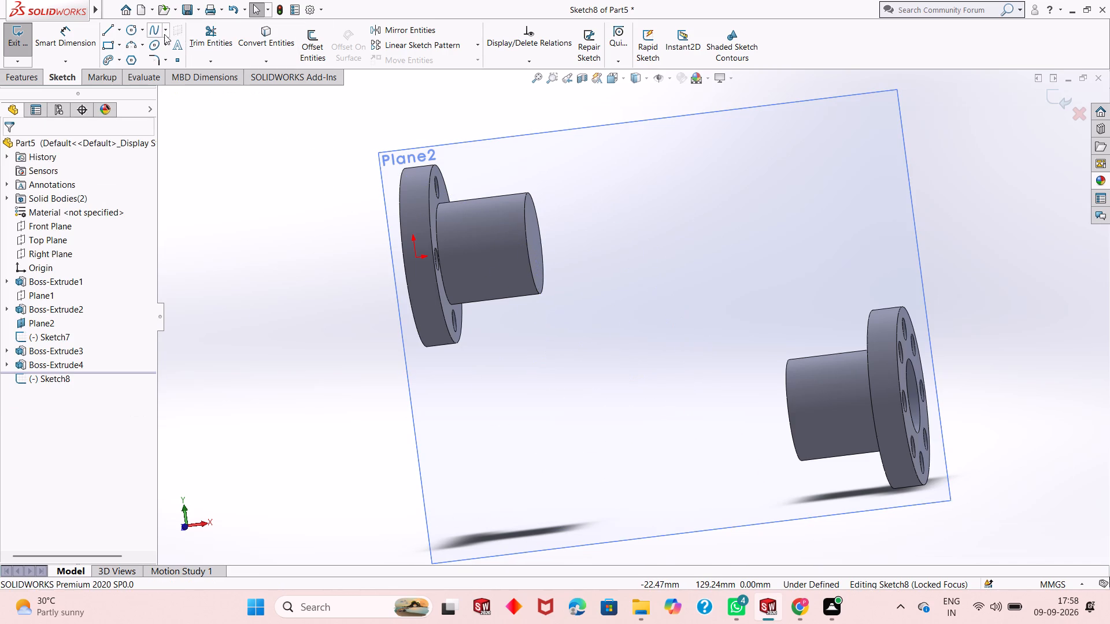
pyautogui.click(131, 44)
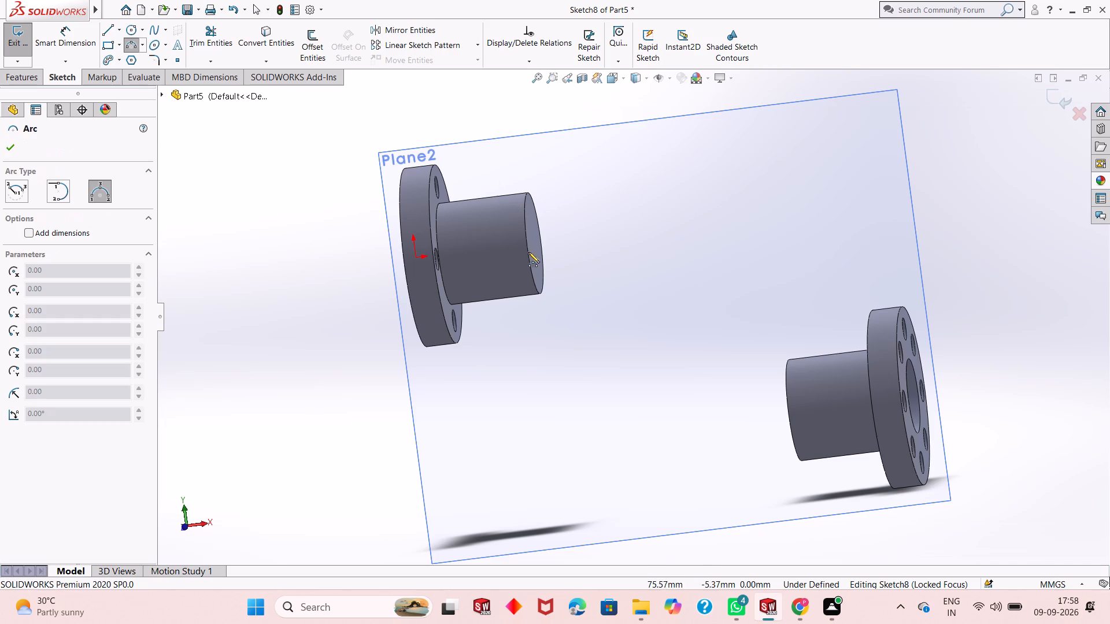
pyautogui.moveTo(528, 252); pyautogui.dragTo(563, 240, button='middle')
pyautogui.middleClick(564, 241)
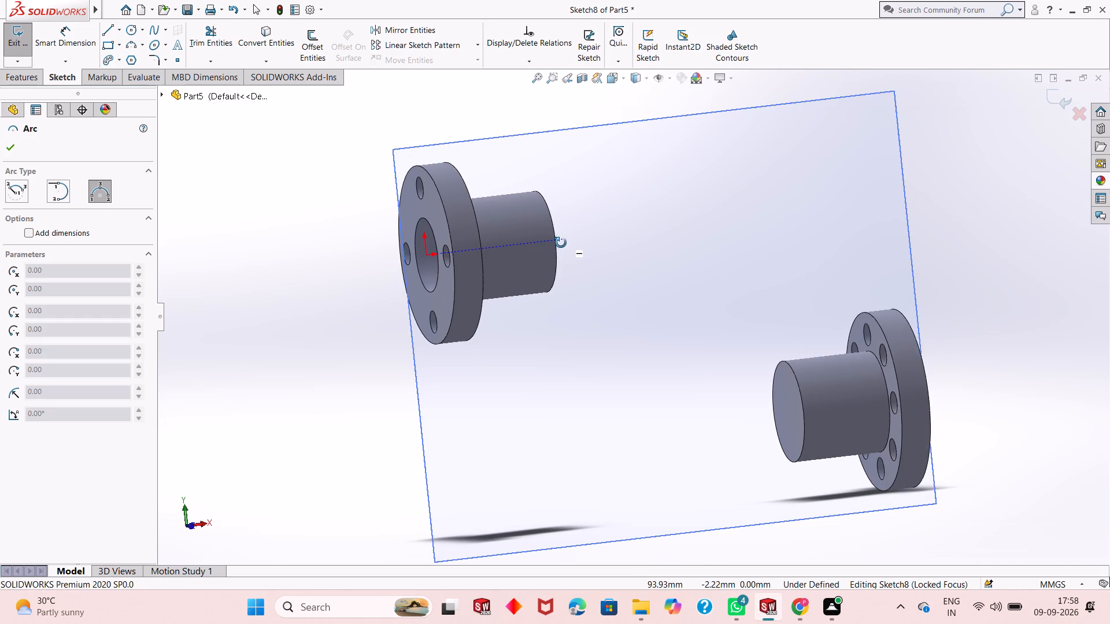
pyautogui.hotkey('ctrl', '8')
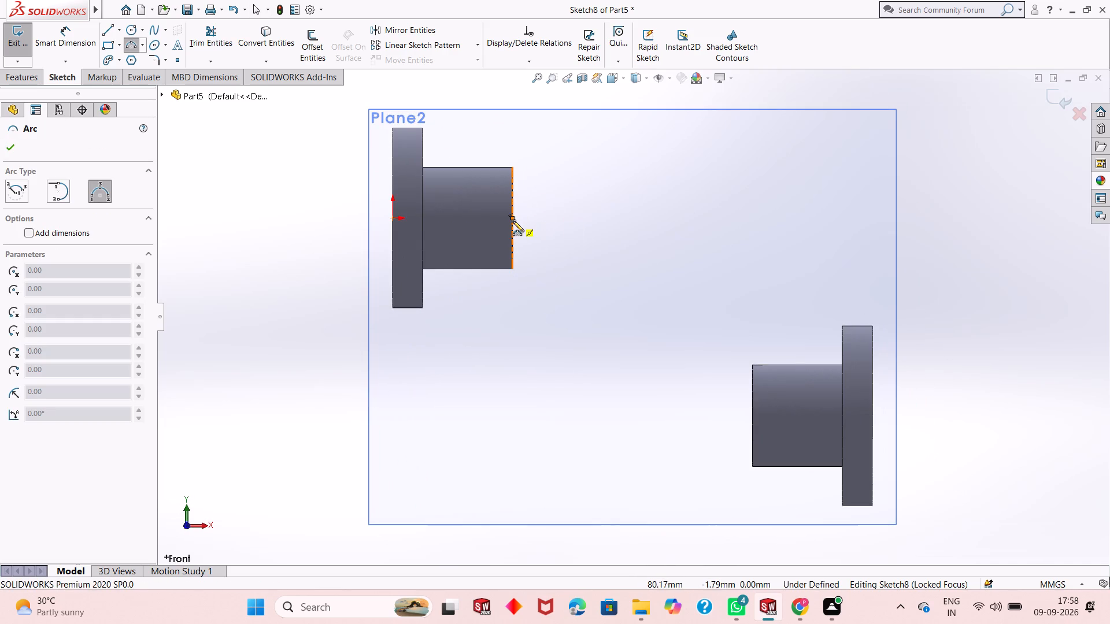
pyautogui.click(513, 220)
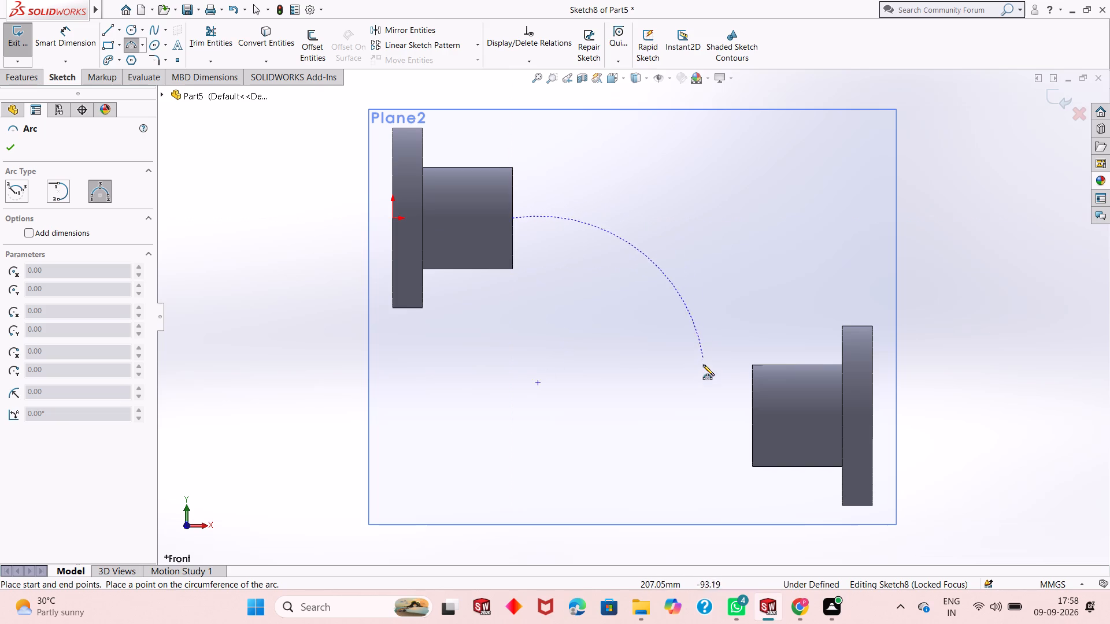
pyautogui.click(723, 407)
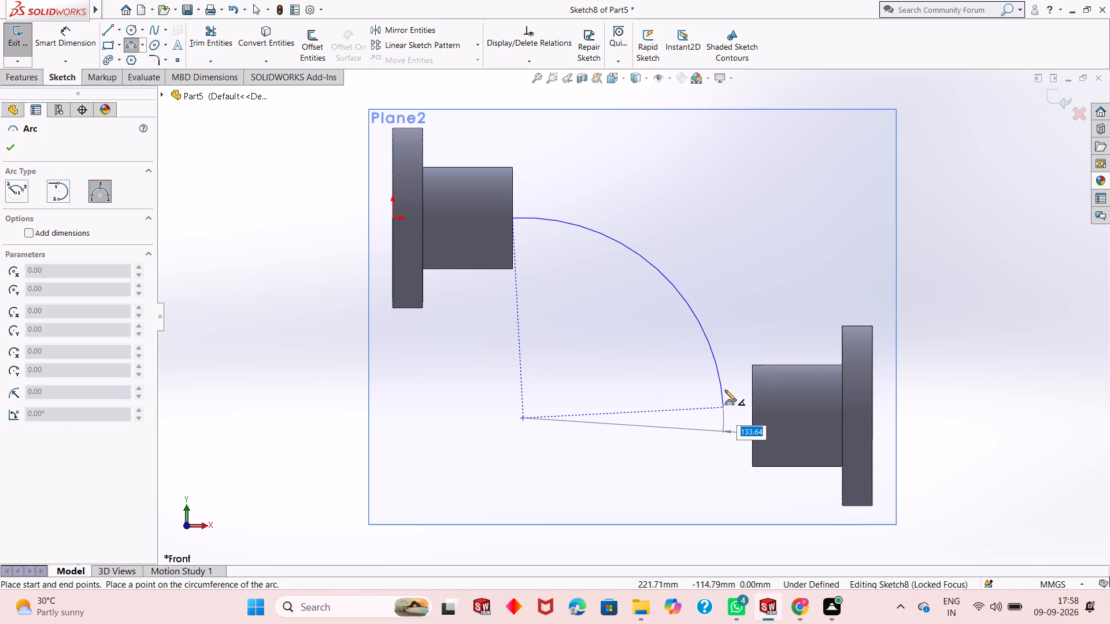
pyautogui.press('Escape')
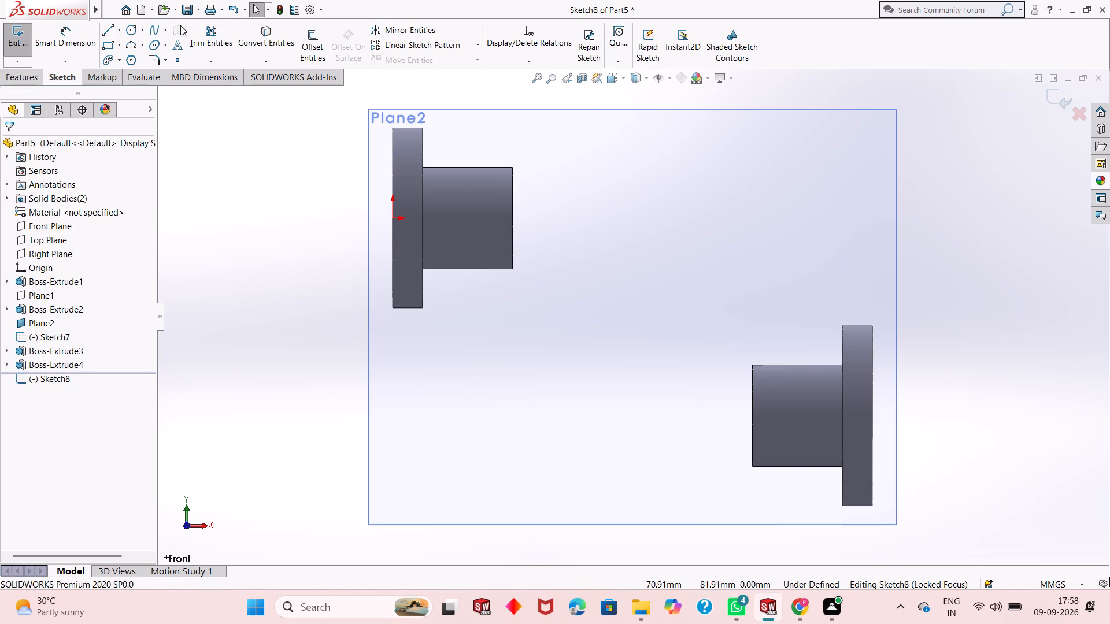
# Sketch a vertical line in the gap between the two bosses and dimension its length at 50 mm.
pyautogui.click(109, 29)
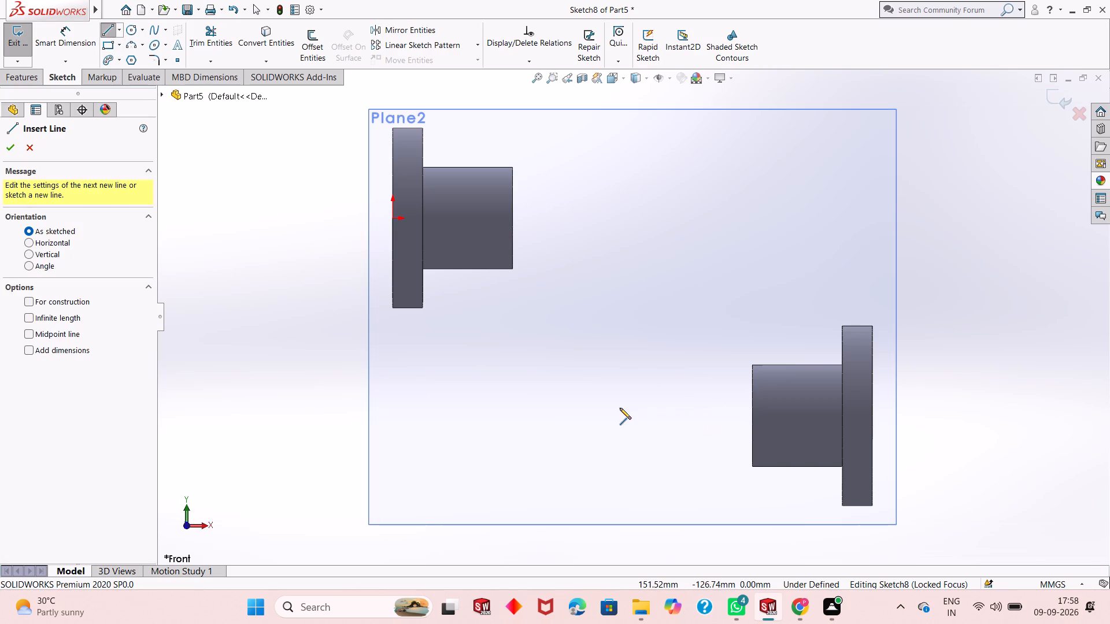
pyautogui.click(620, 250)
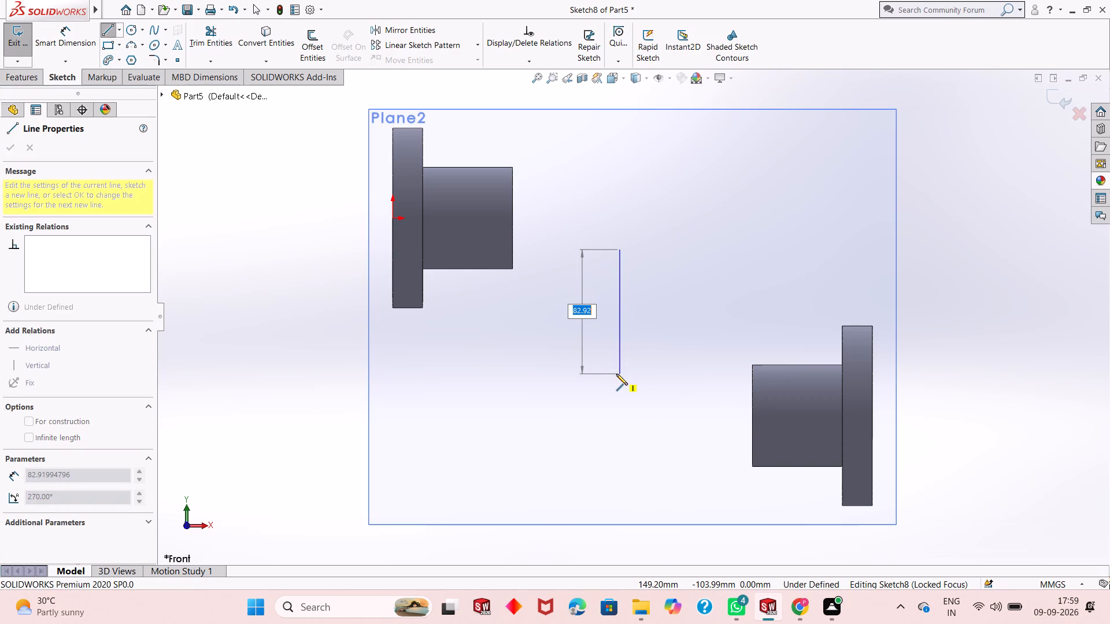
pyautogui.write('50')
pyautogui.press('Return')
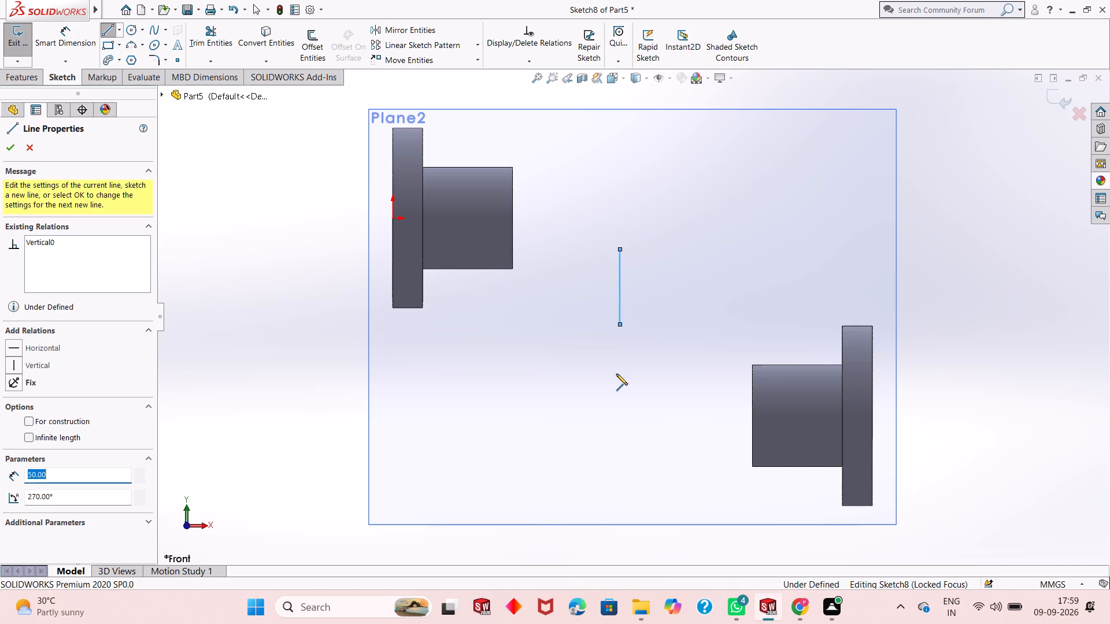
pyautogui.press('Escape')
pyautogui.click(86, 39)
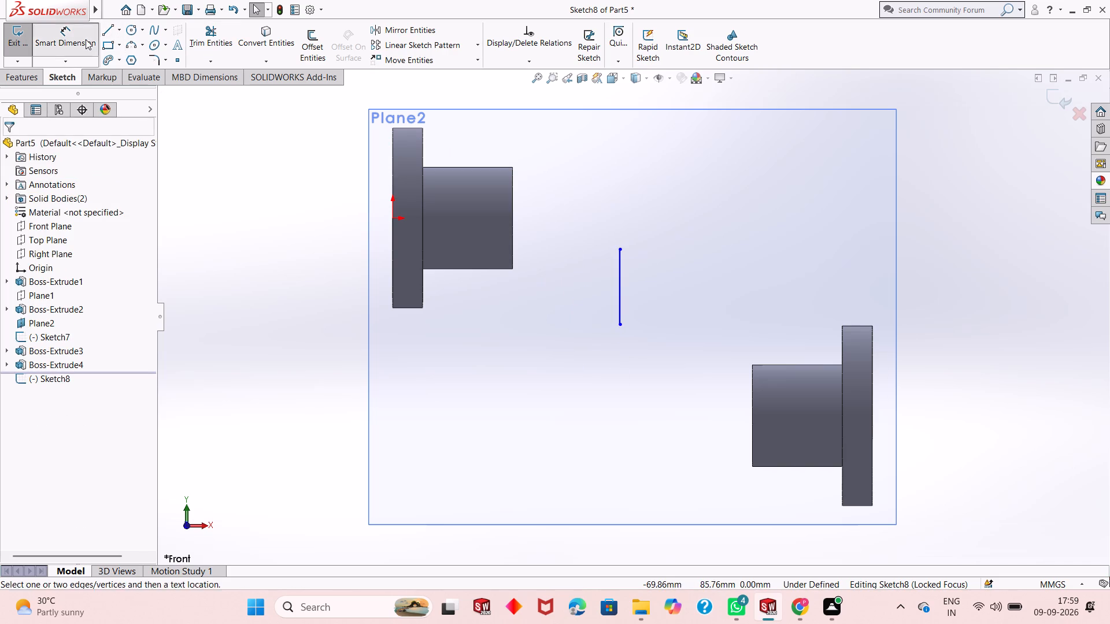
pyautogui.click(619, 270)
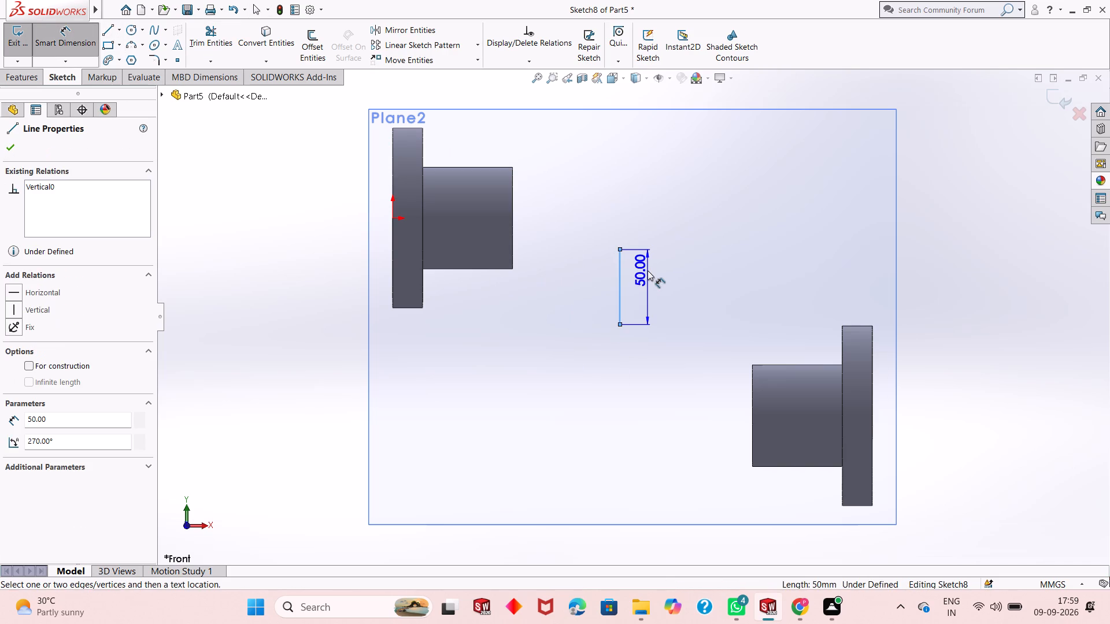
pyautogui.click(647, 270)
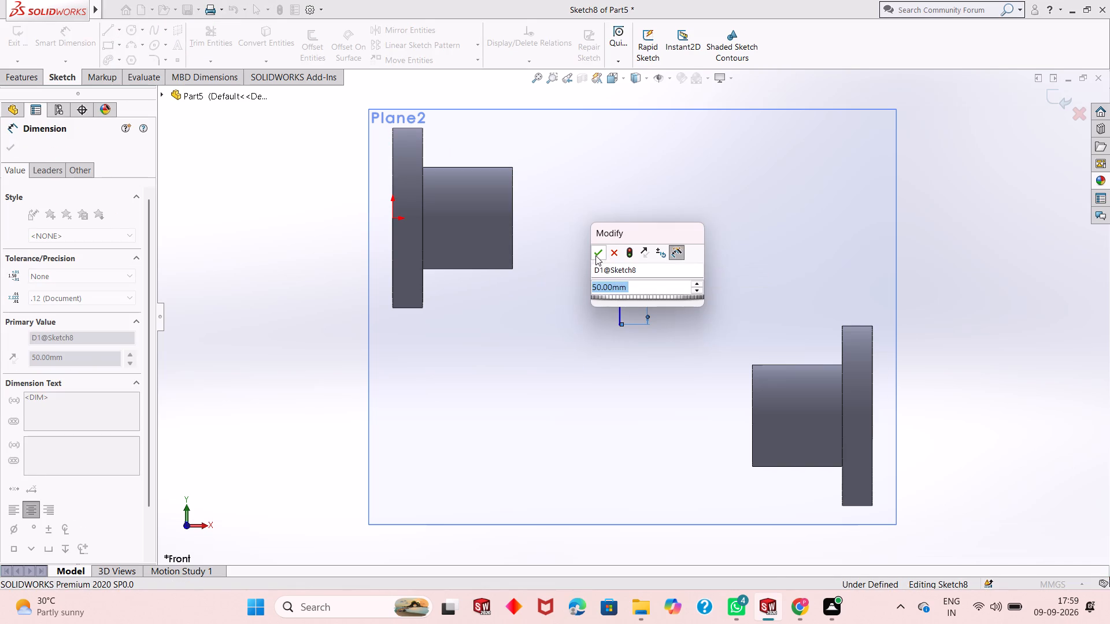
pyautogui.click(595, 255)
# Dimension the vertical distance from the origin to the line's upper endpoint as 70 mm.
pyautogui.click(619, 248)
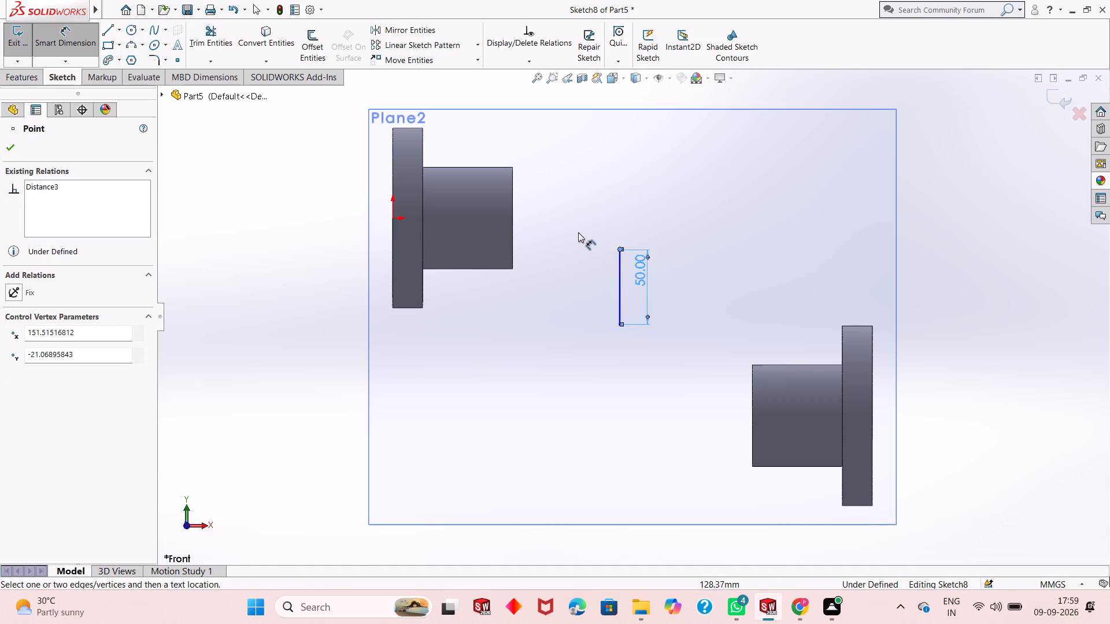
pyautogui.click(395, 218)
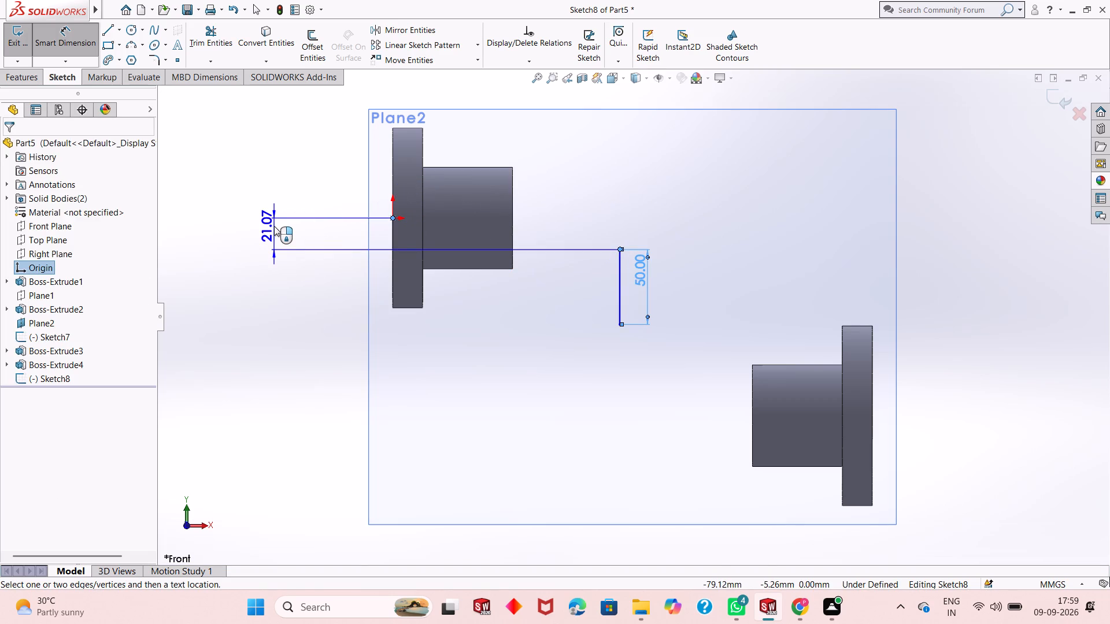
pyautogui.click(273, 225)
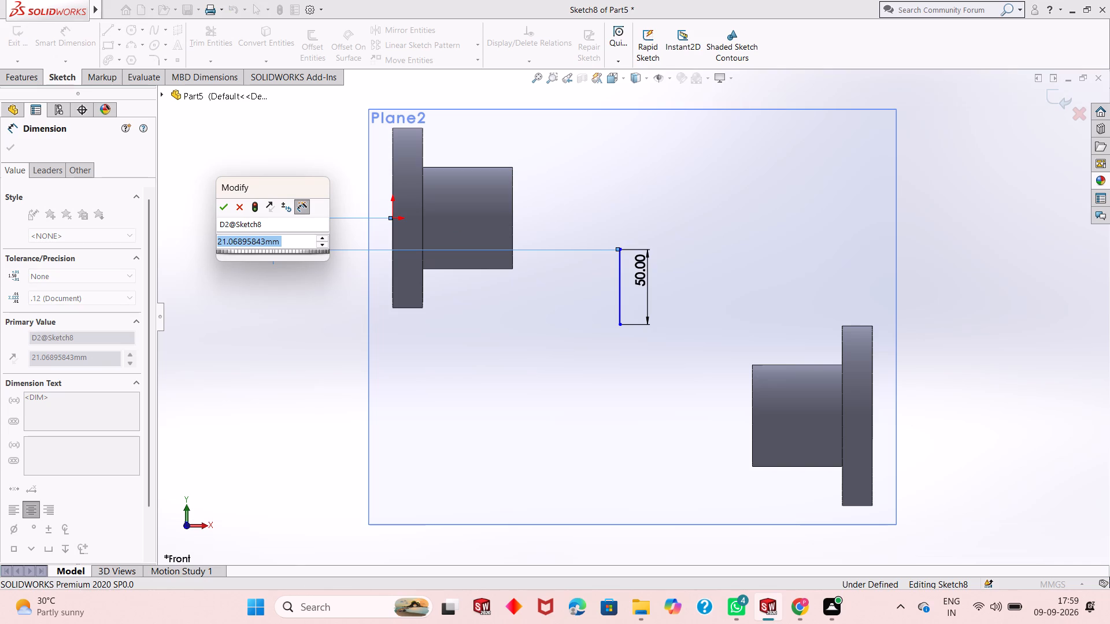
pyautogui.write('70')
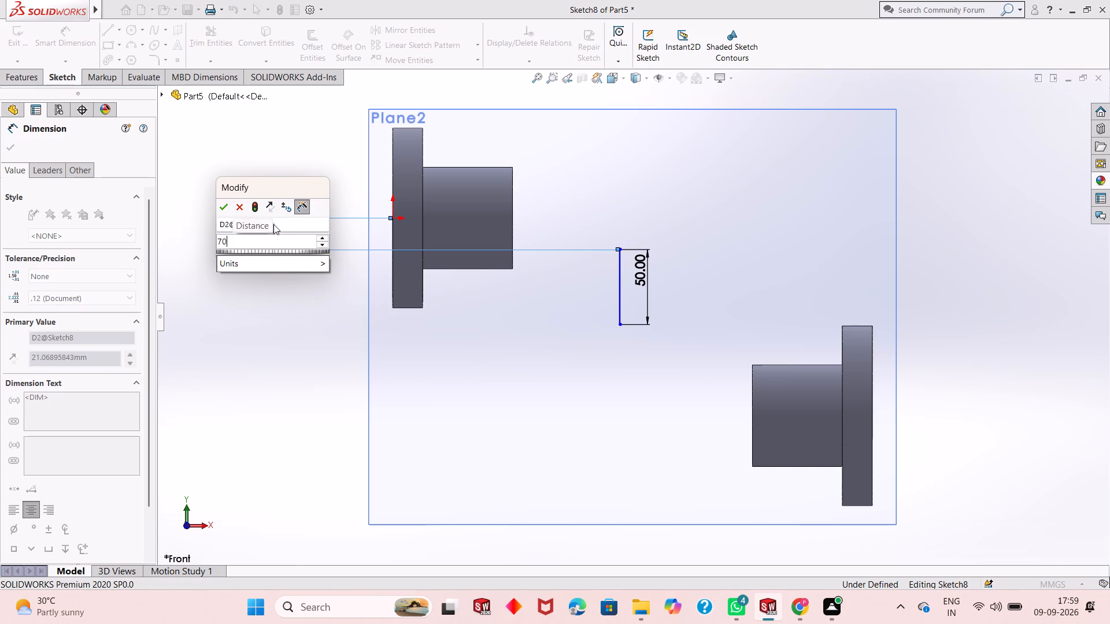
pyautogui.press('Return')
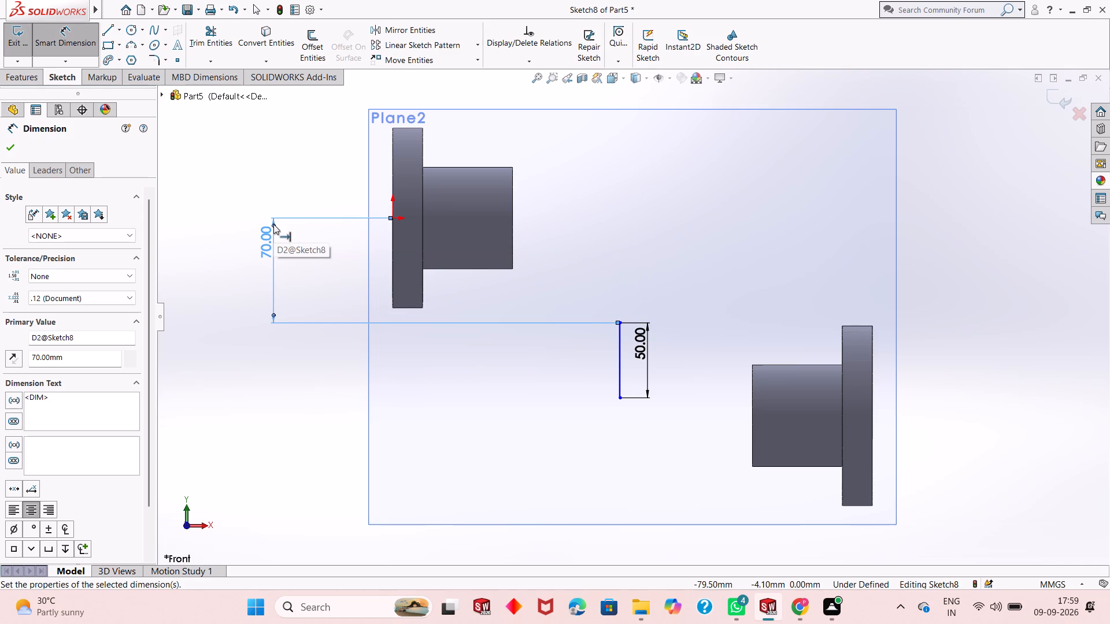
# Set the vertical distance between the origin and the line's upper endpoint to 40 mm.
pyautogui.doubleClick(273, 224)
pyautogui.doubleClick(273, 241)
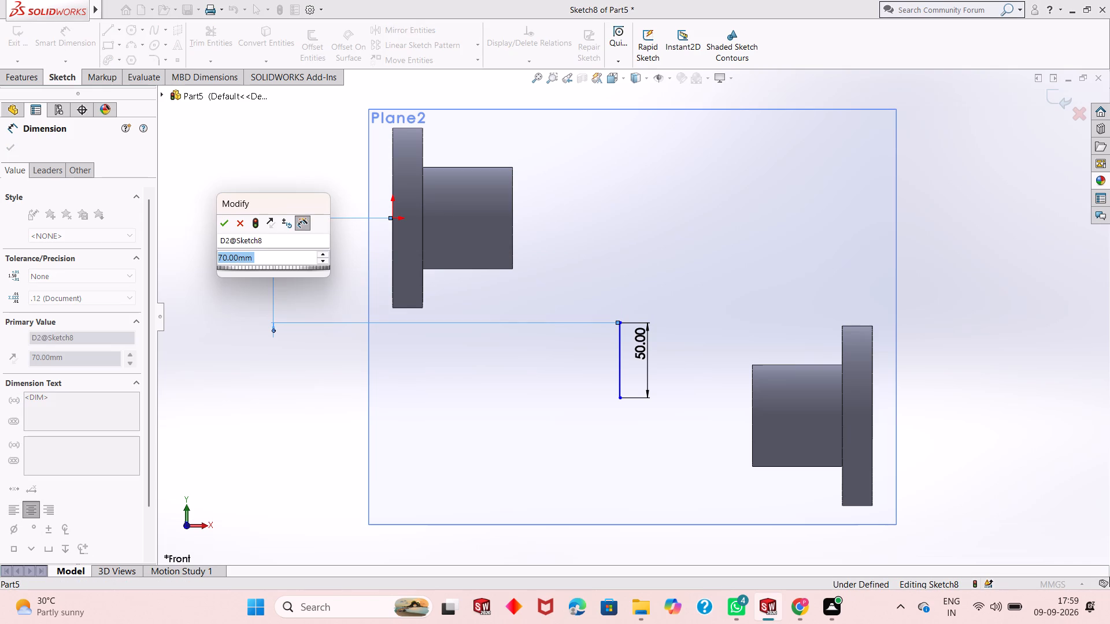
pyautogui.write('40')
pyautogui.press('Return')
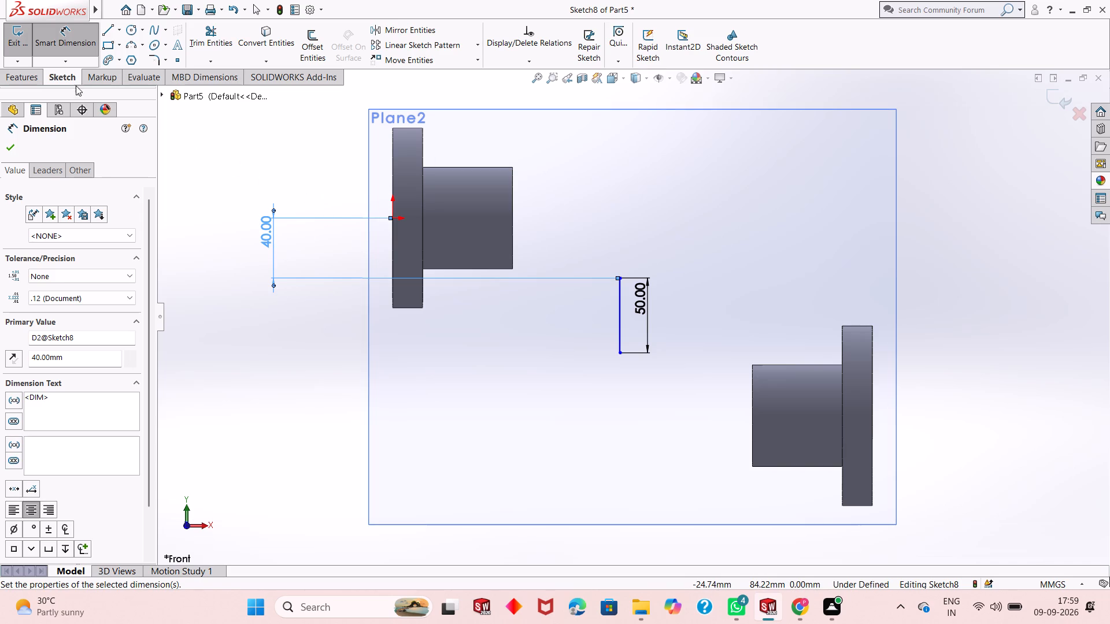
pyautogui.click(6, 144)
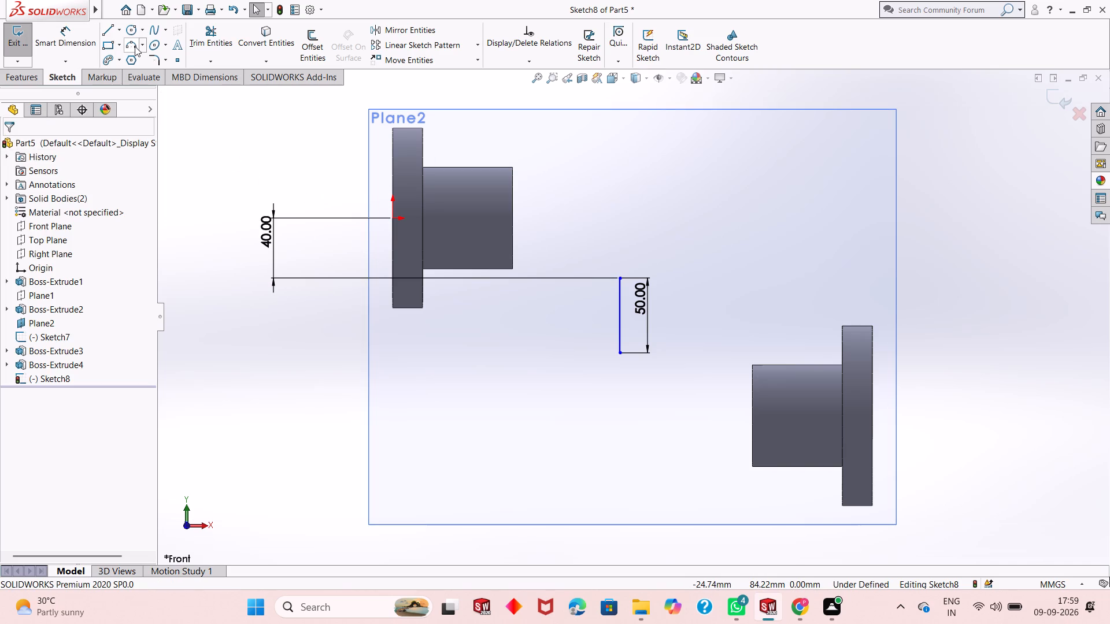
# Sketch an 85 mm radius three-point arc from the upper boss's end-face centre to the vertical line's upper endpoint, bulging upward.
pyautogui.click(135, 46)
pyautogui.click(511, 216)
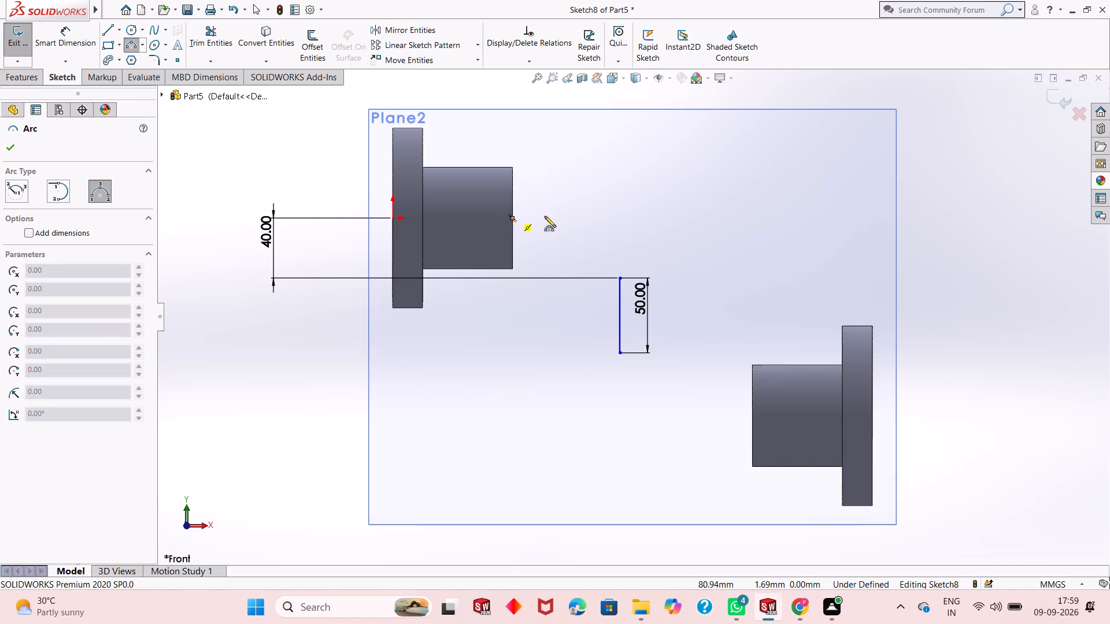
pyautogui.click(619, 278)
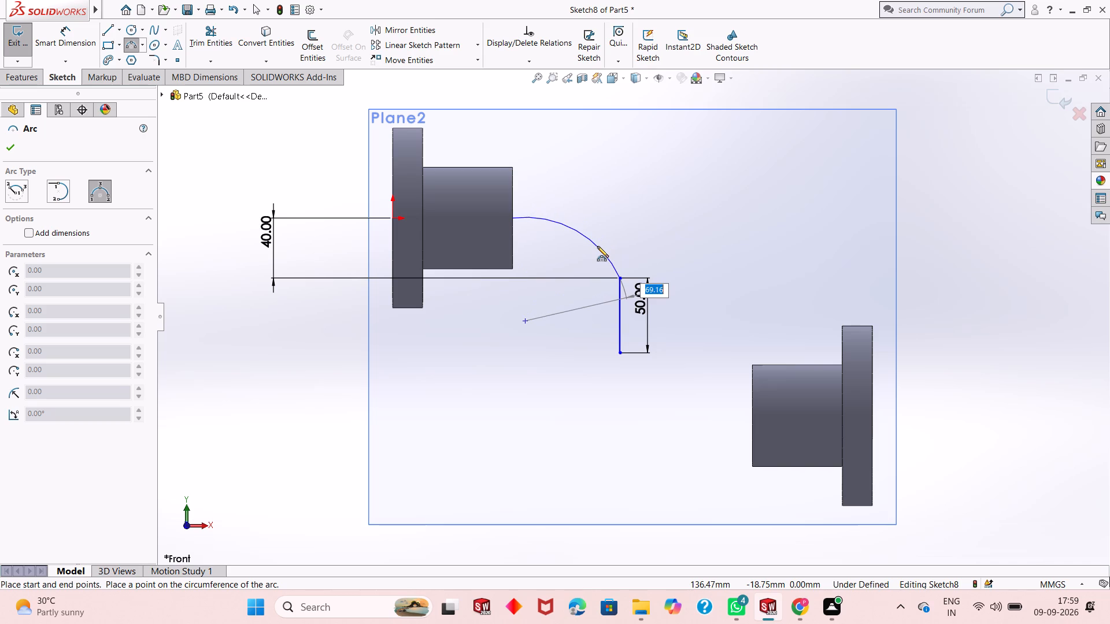
pyautogui.write('85')
pyautogui.press('Return')
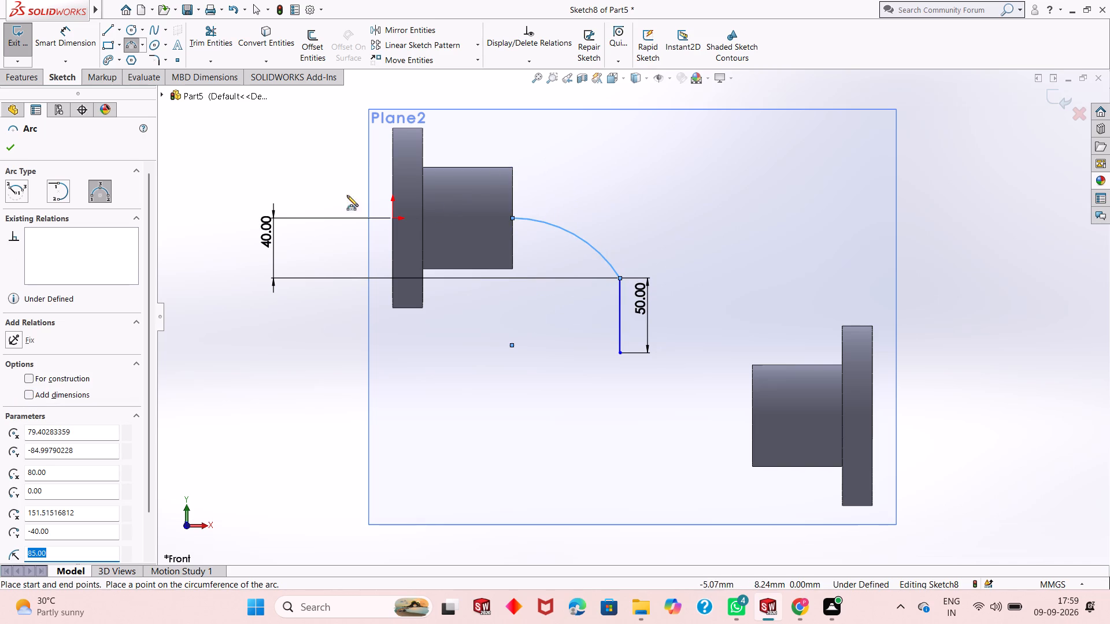
# Sketch an 85 mm radius three-point arc from the vertical line's lower endpoint to the lower boss's end-face centre, bulging downward.
pyautogui.click(621, 353)
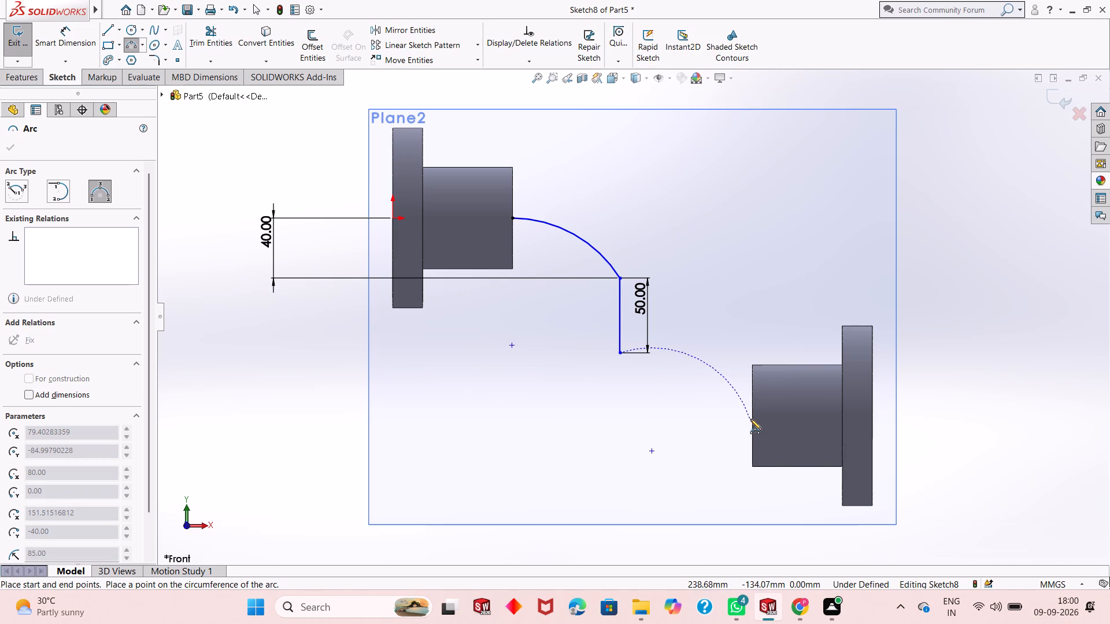
pyautogui.click(752, 418)
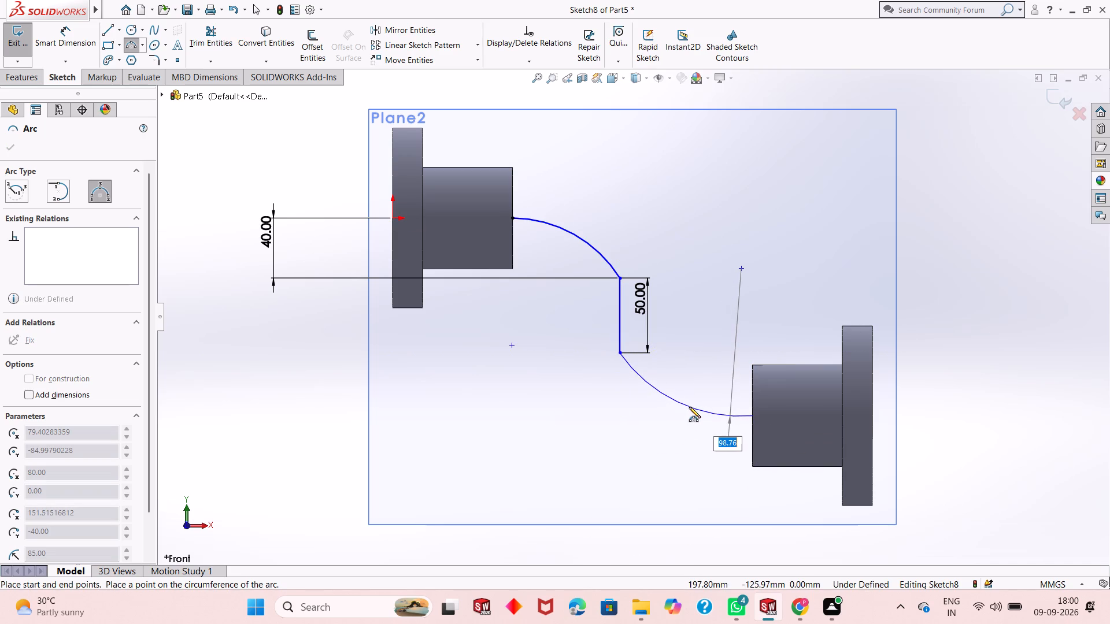
pyautogui.write('85')
pyautogui.press('Return')
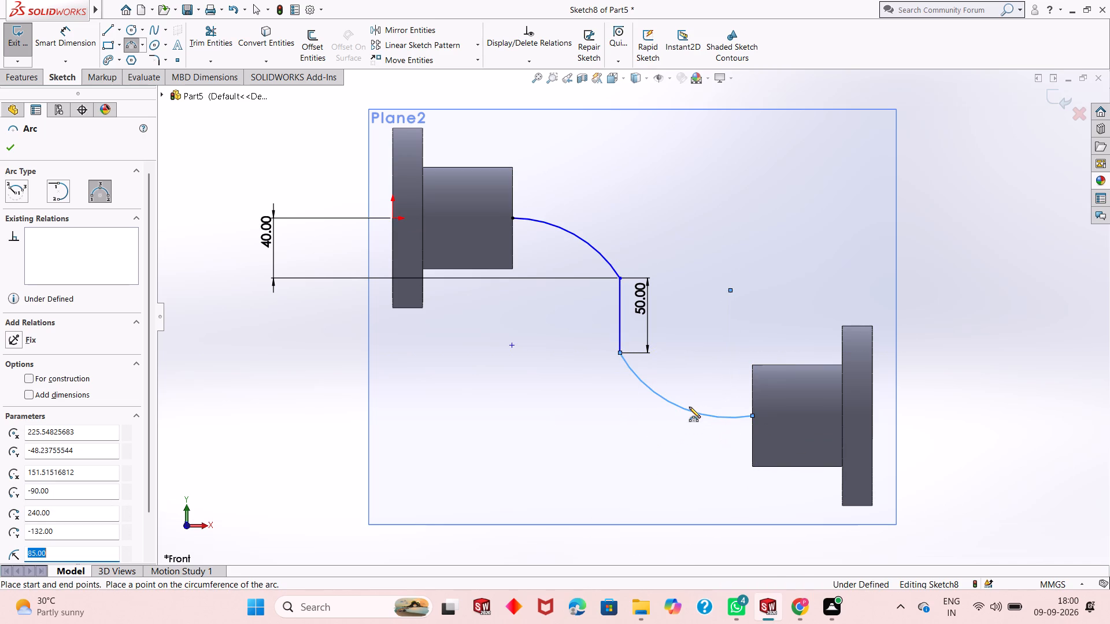
pyautogui.press('Escape')
pyautogui.press('Escape')
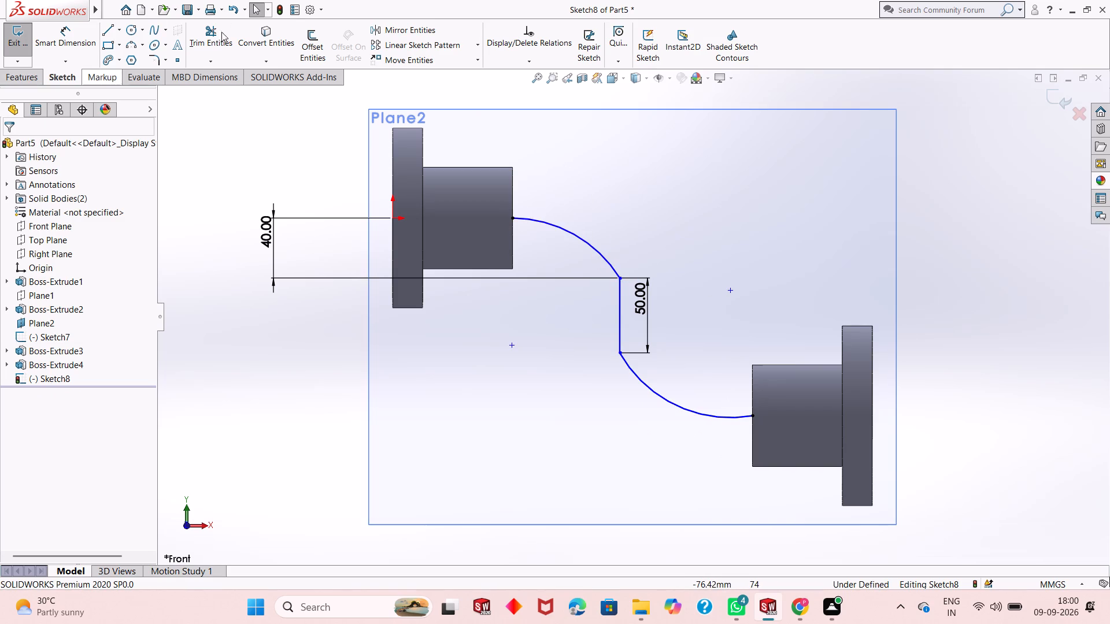
# Create a swept boss using the upper boss's circular end face as profile and Sketch8 as the path.
pyautogui.click(25, 80)
pyautogui.click(114, 28)
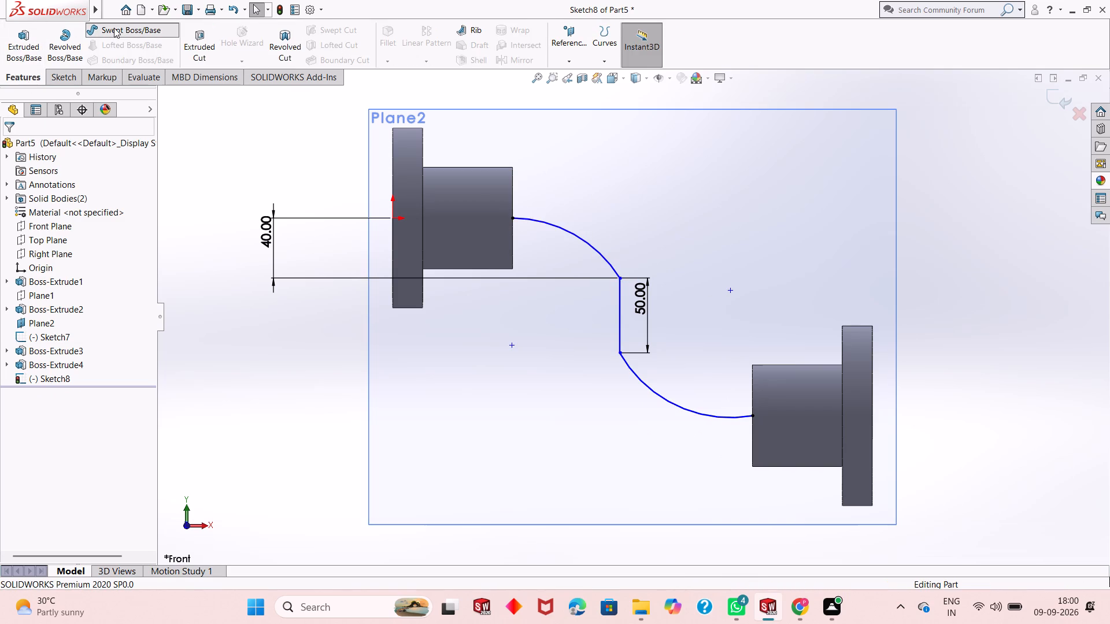
pyautogui.moveTo(675, 291); pyautogui.dragTo(595, 314, button='middle')
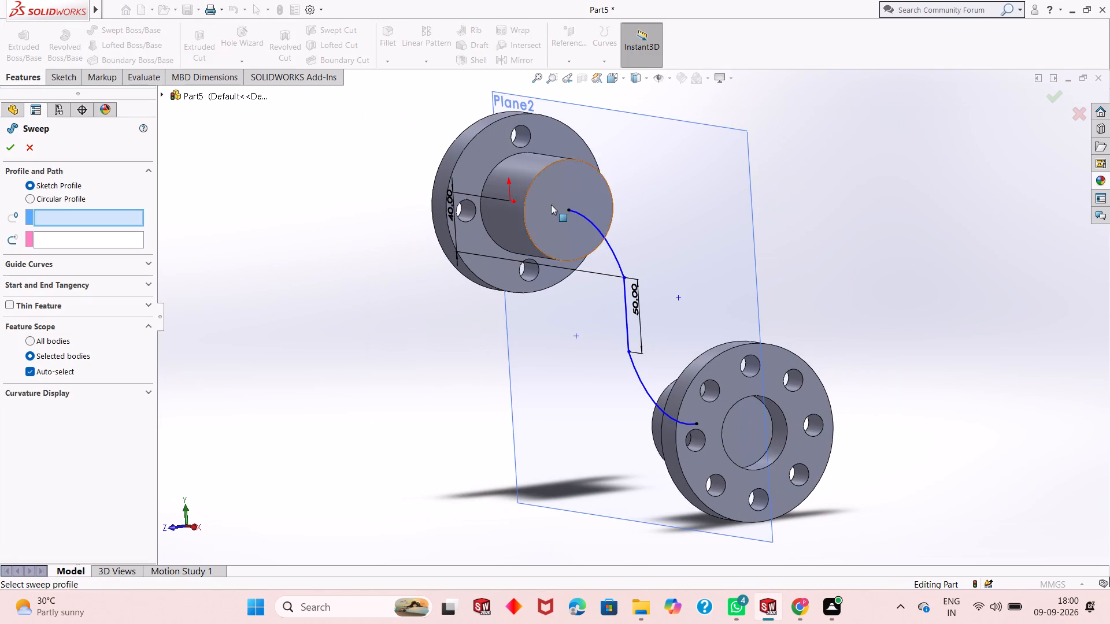
pyautogui.click(563, 189)
pyautogui.moveTo(652, 239); pyautogui.dragTo(691, 214, button='middle')
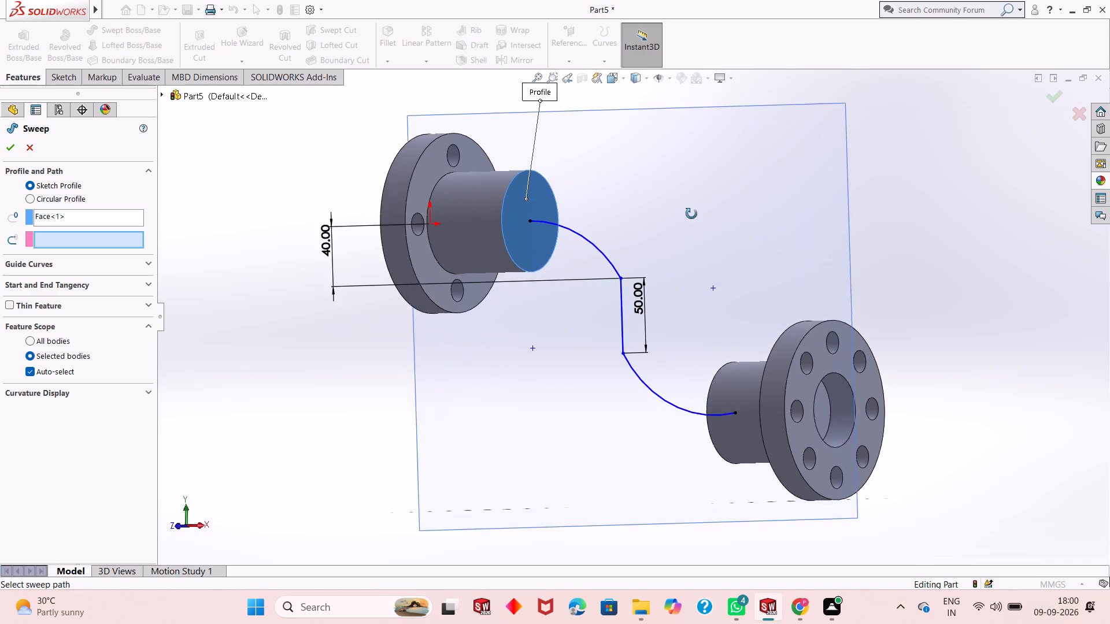
pyautogui.moveTo(691, 214); pyautogui.dragTo(698, 211, button='middle')
pyautogui.click(622, 307)
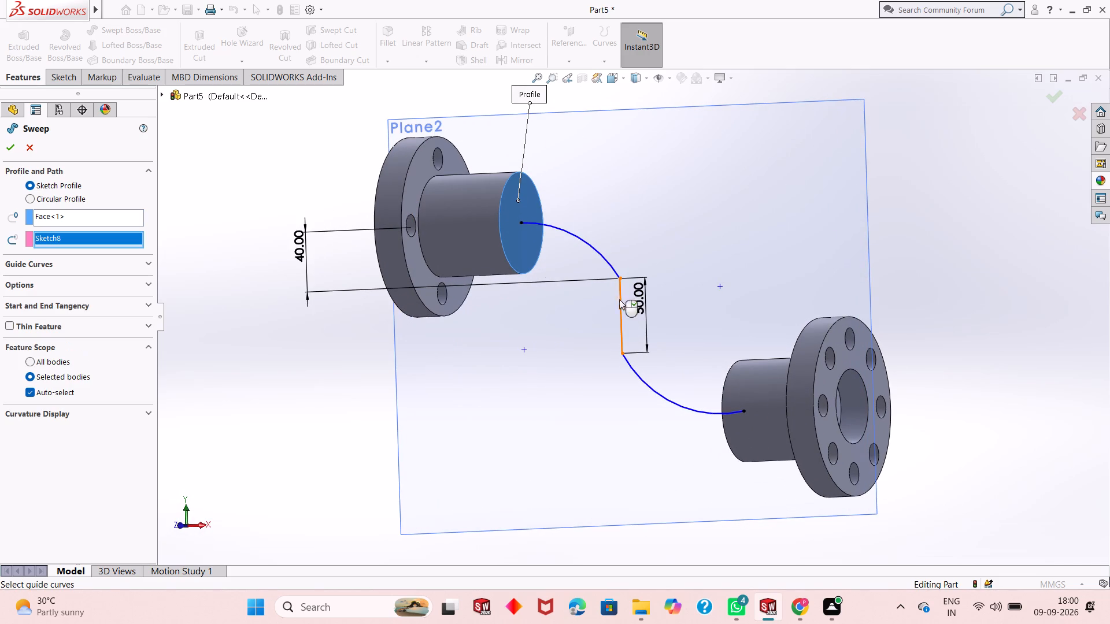
pyautogui.moveTo(627, 312); pyautogui.dragTo(687, 299, button='middle')
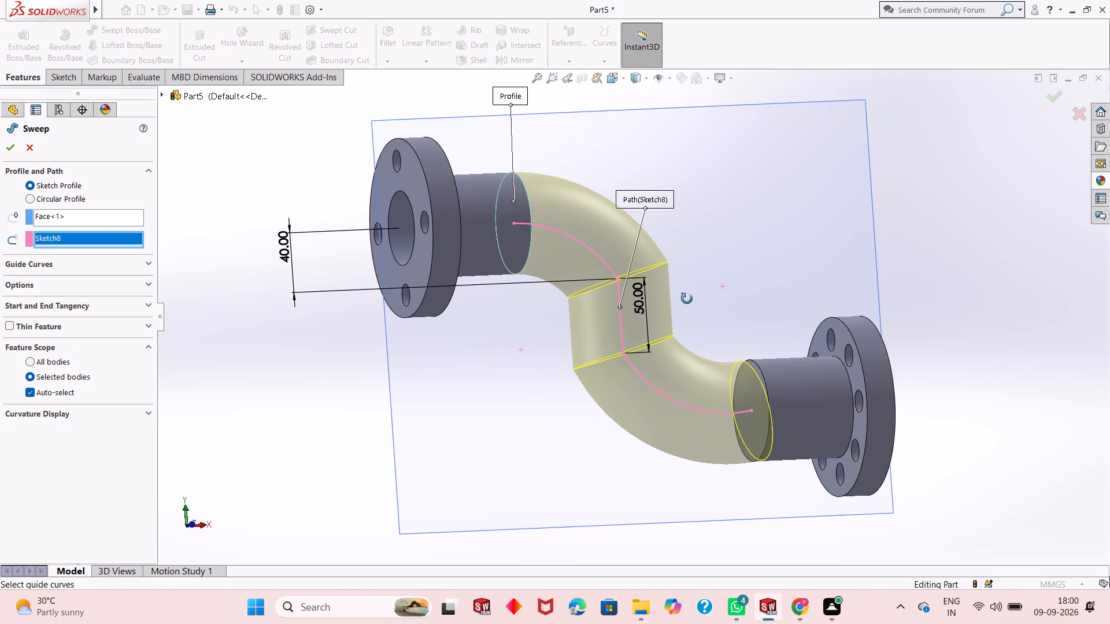
pyautogui.moveTo(687, 299); pyautogui.dragTo(679, 317, button='middle')
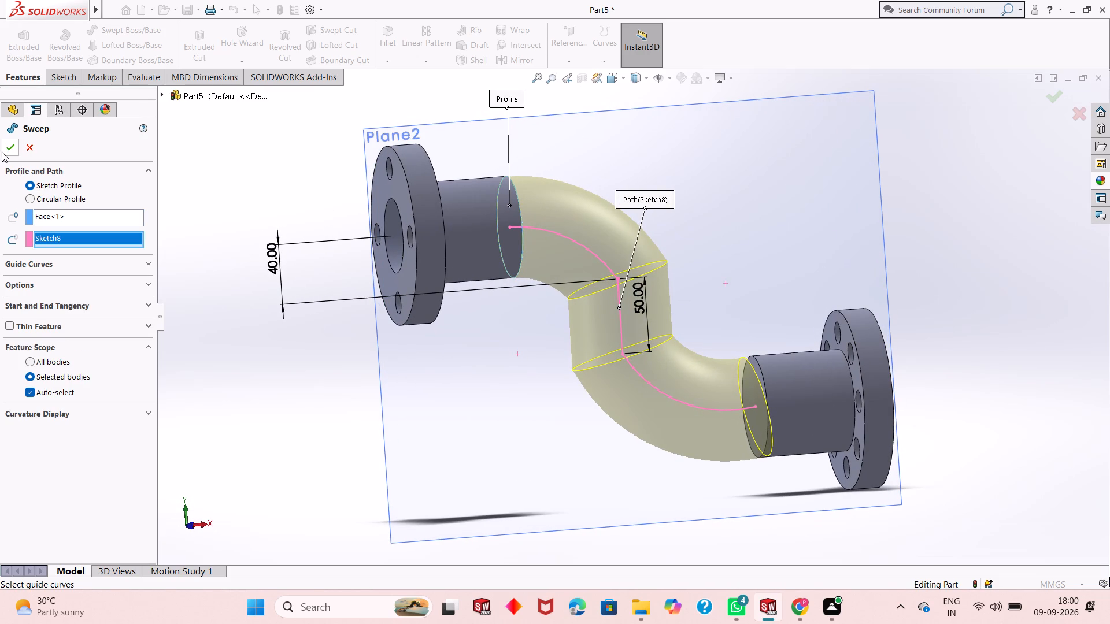
pyautogui.click(9, 152)
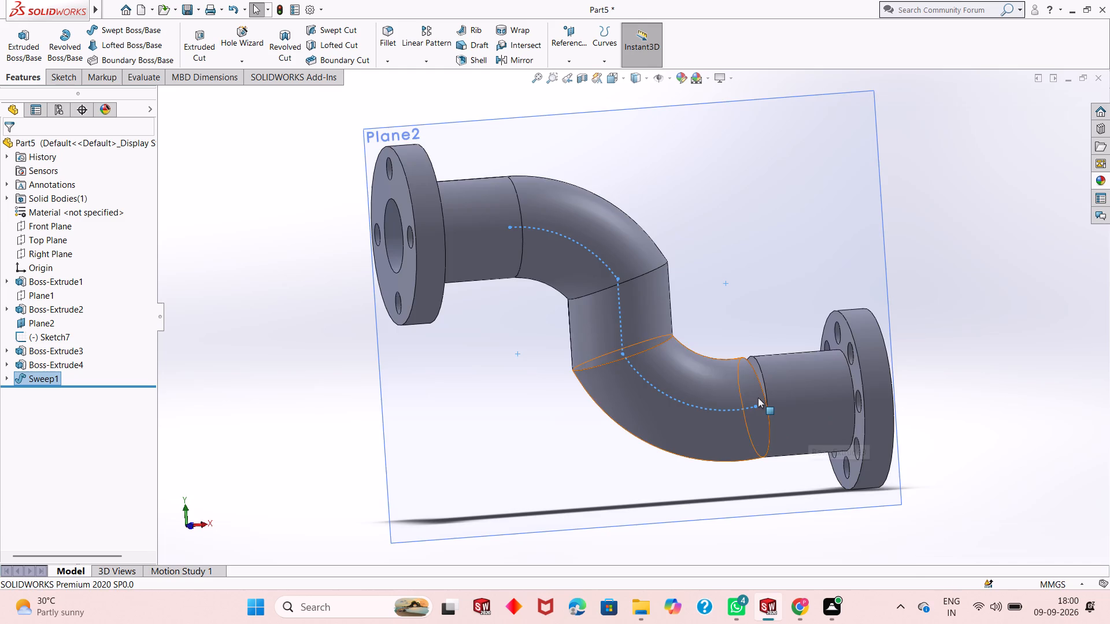
pyautogui.moveTo(758, 398); pyautogui.dragTo(765, 267, button='middle')
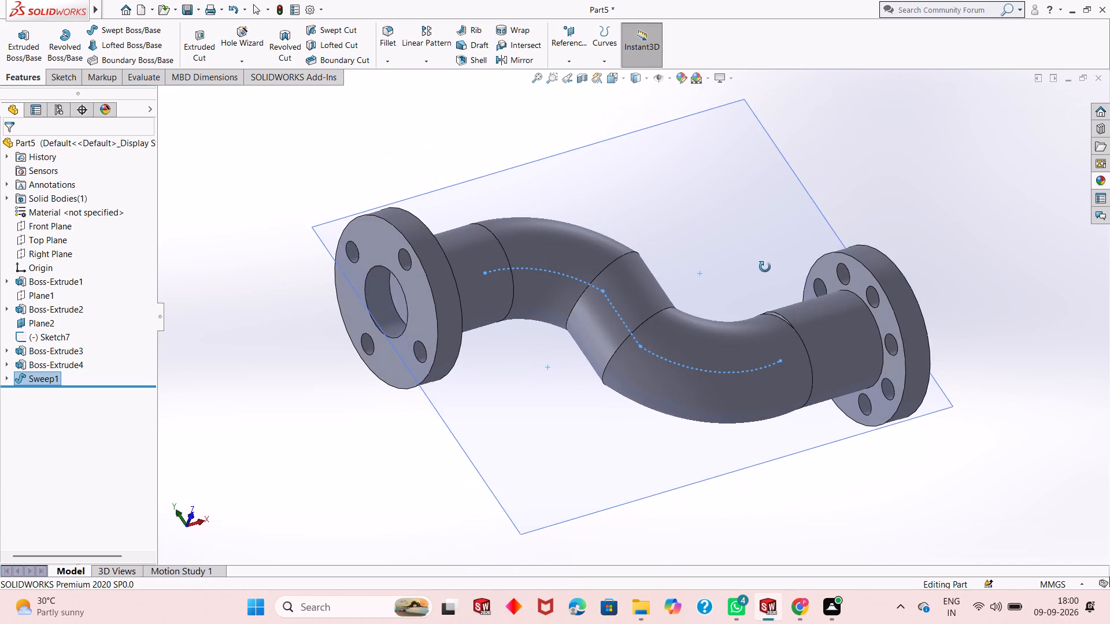
# Undo the swept boss between the two flange bosses.
pyautogui.moveTo(765, 267); pyautogui.dragTo(775, 386, button='middle')
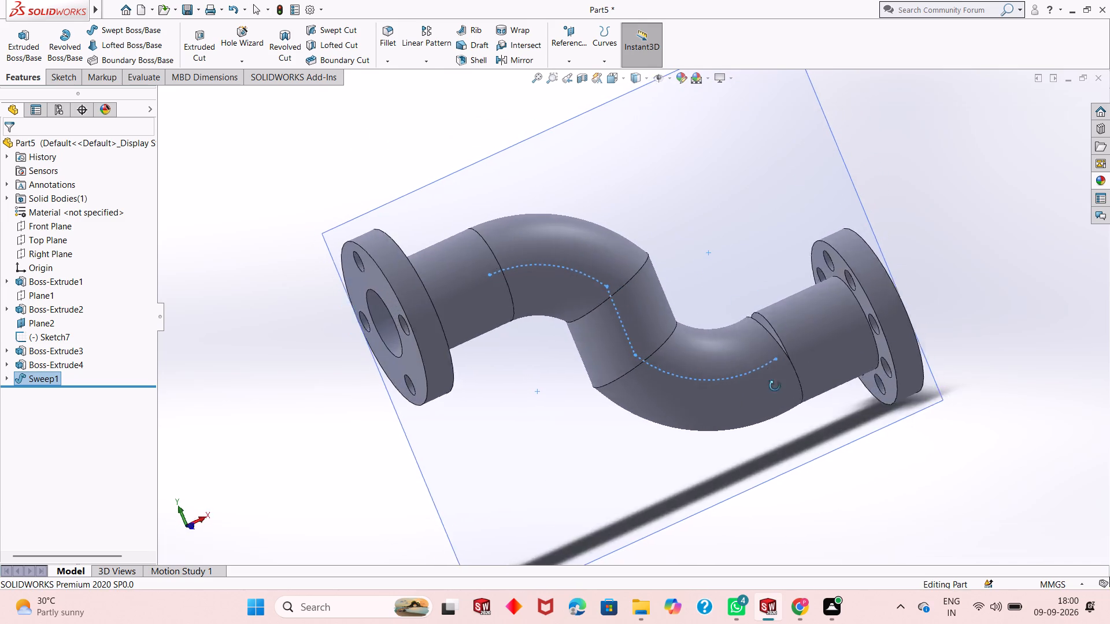
pyautogui.moveTo(775, 386); pyautogui.dragTo(732, 369, button='middle')
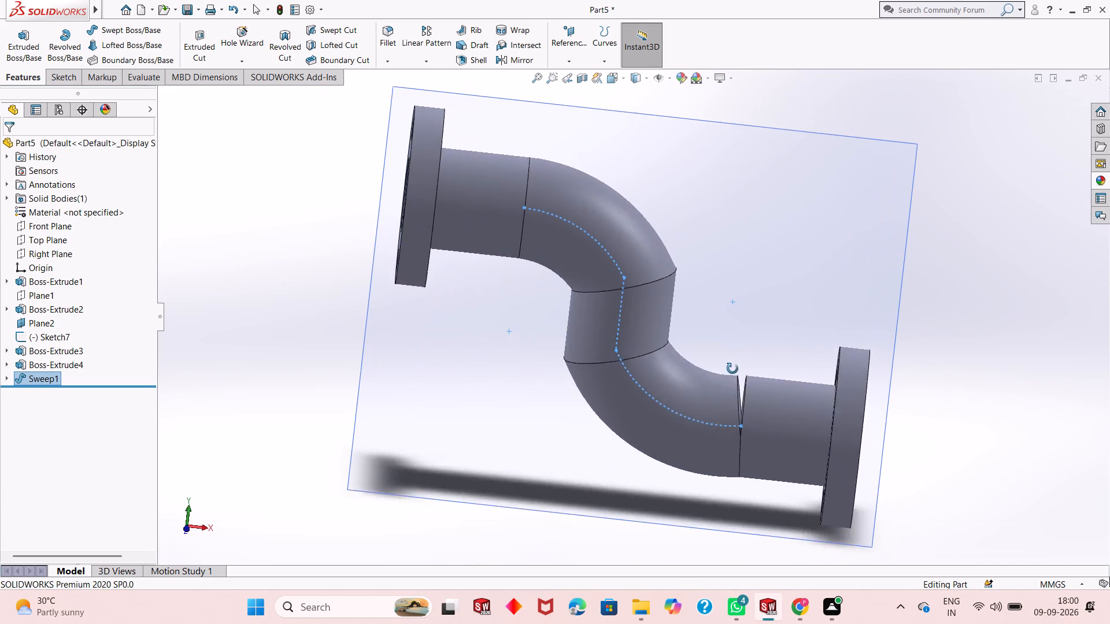
pyautogui.moveTo(732, 369); pyautogui.dragTo(730, 387, button='middle')
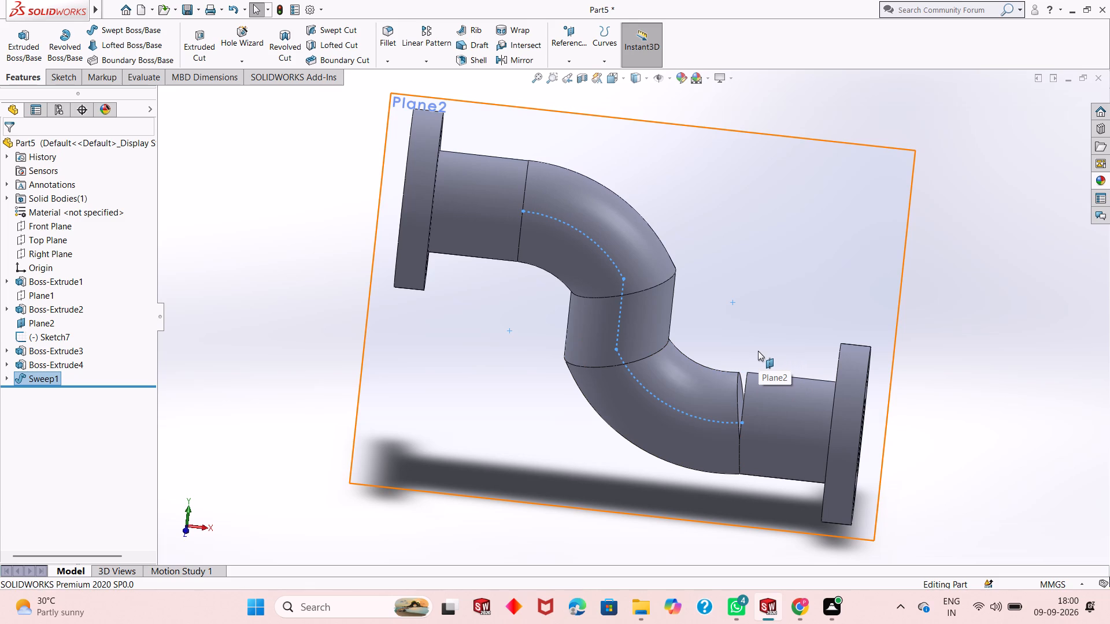
pyautogui.hotkey('ctrl', 'z')
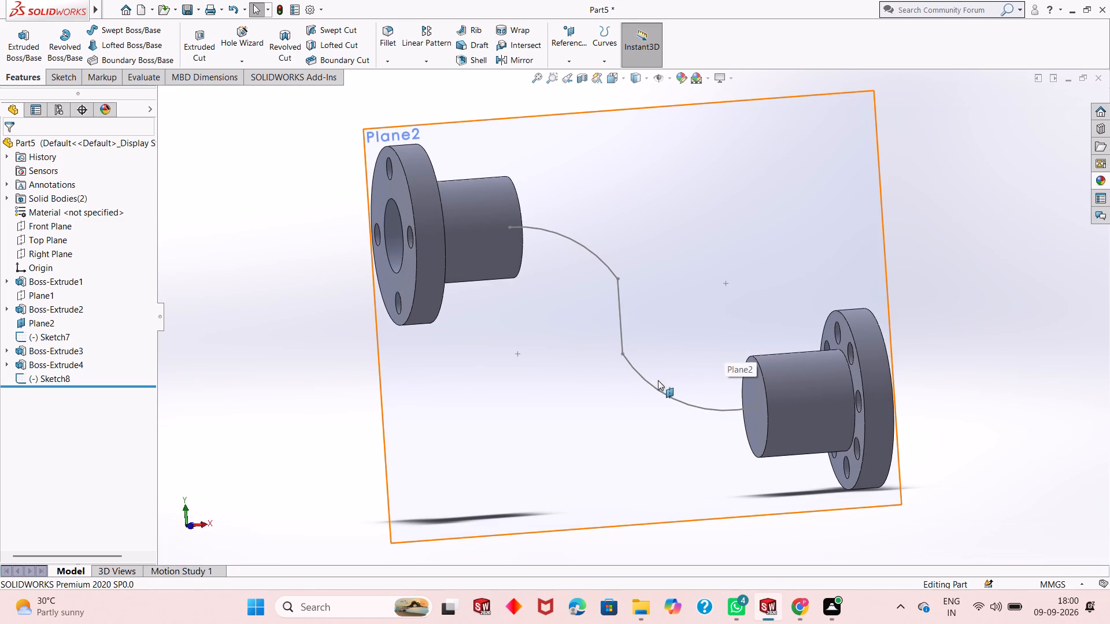
# Undo the lower 85 mm radius arc in Sketch8, keeping the upper arc and the vertical line.
pyautogui.click(656, 387)
pyautogui.click(693, 332)
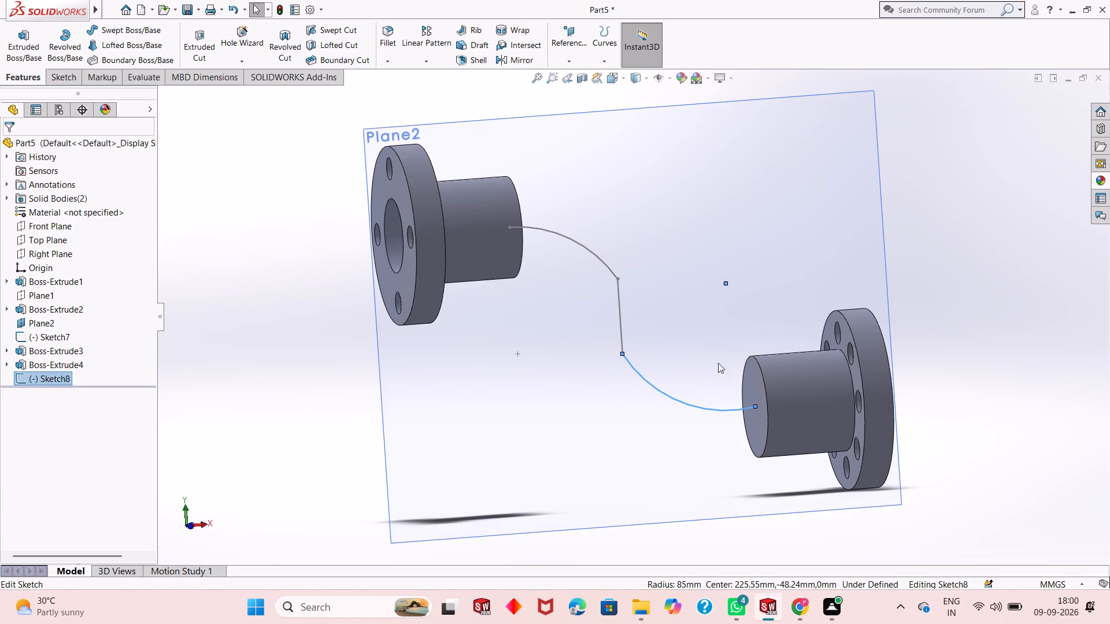
pyautogui.moveTo(761, 334); pyautogui.dragTo(724, 378, button='middle')
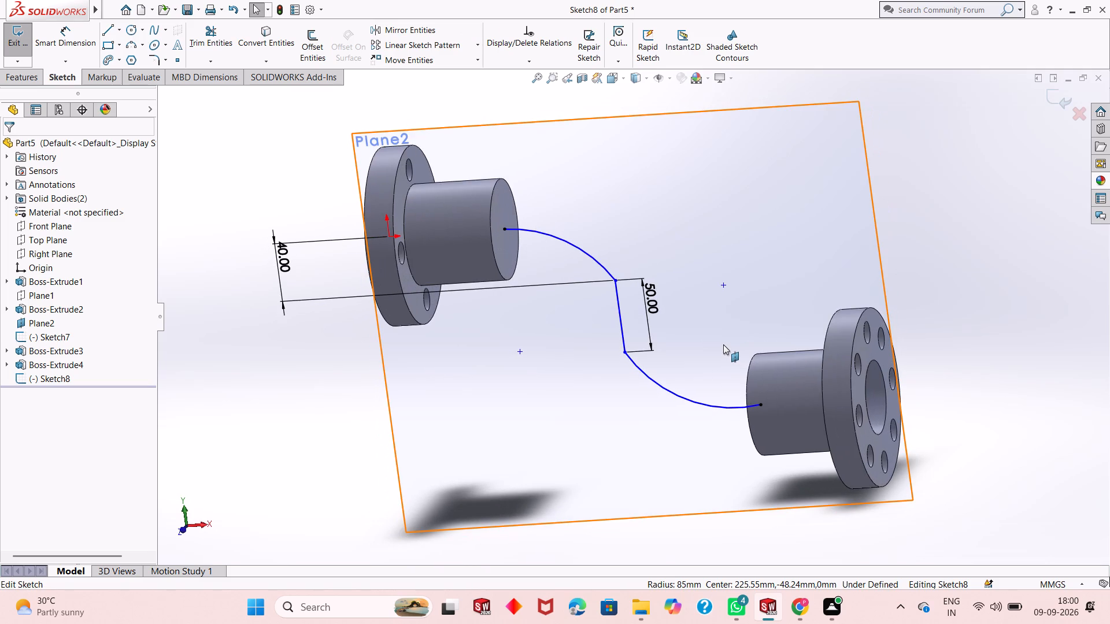
pyautogui.hotkey('ctrl', 'z')
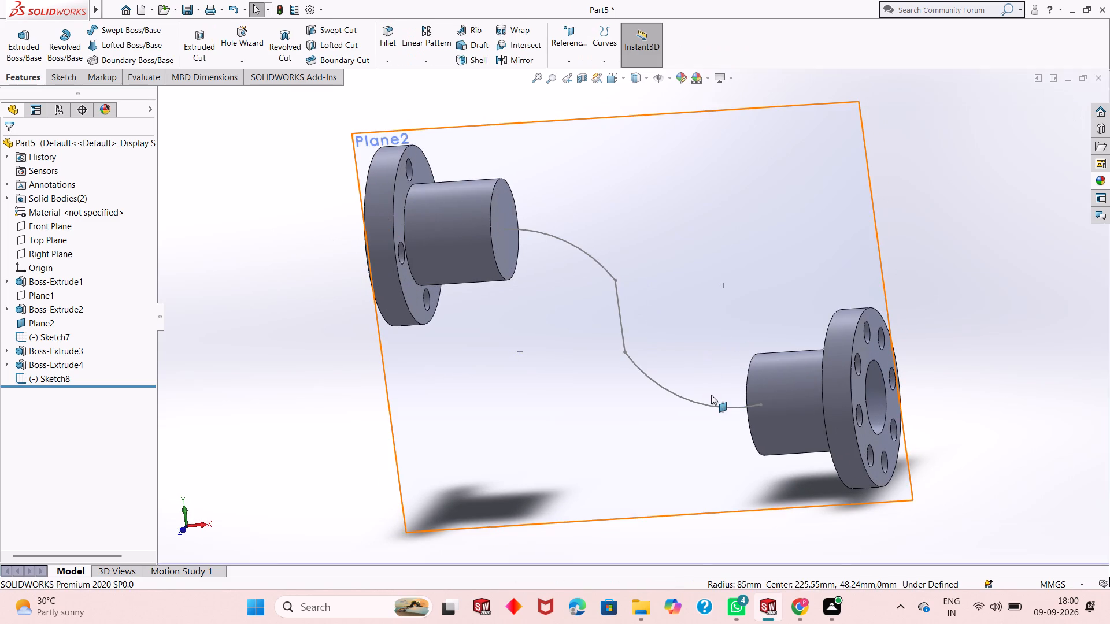
pyautogui.hotkey('ctrl', 'z')
pyautogui.hotkey('ctrl', 'z')
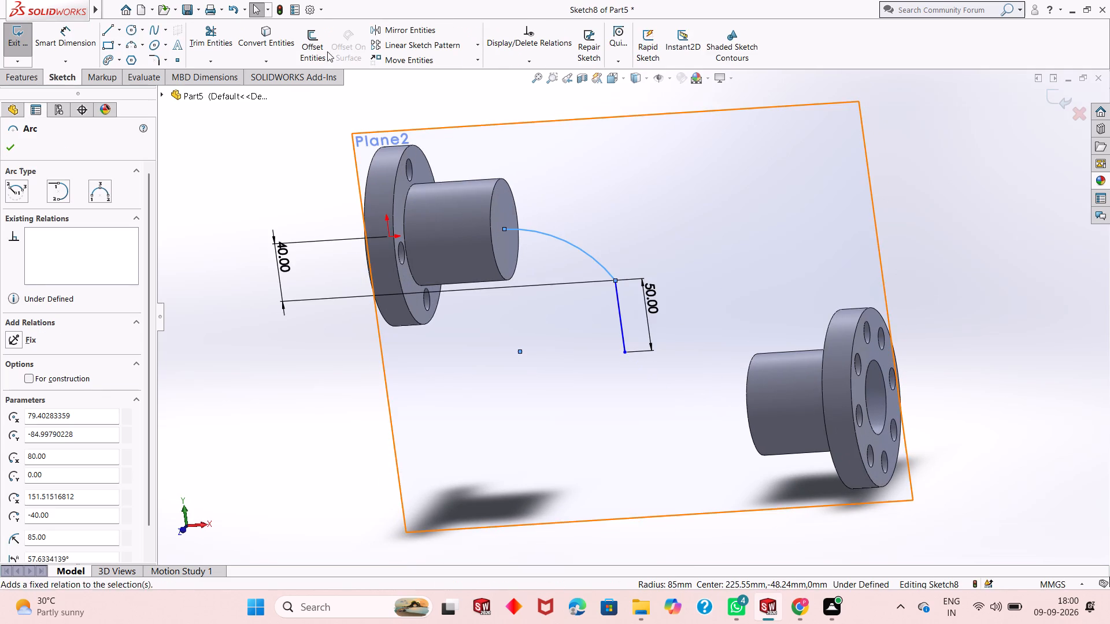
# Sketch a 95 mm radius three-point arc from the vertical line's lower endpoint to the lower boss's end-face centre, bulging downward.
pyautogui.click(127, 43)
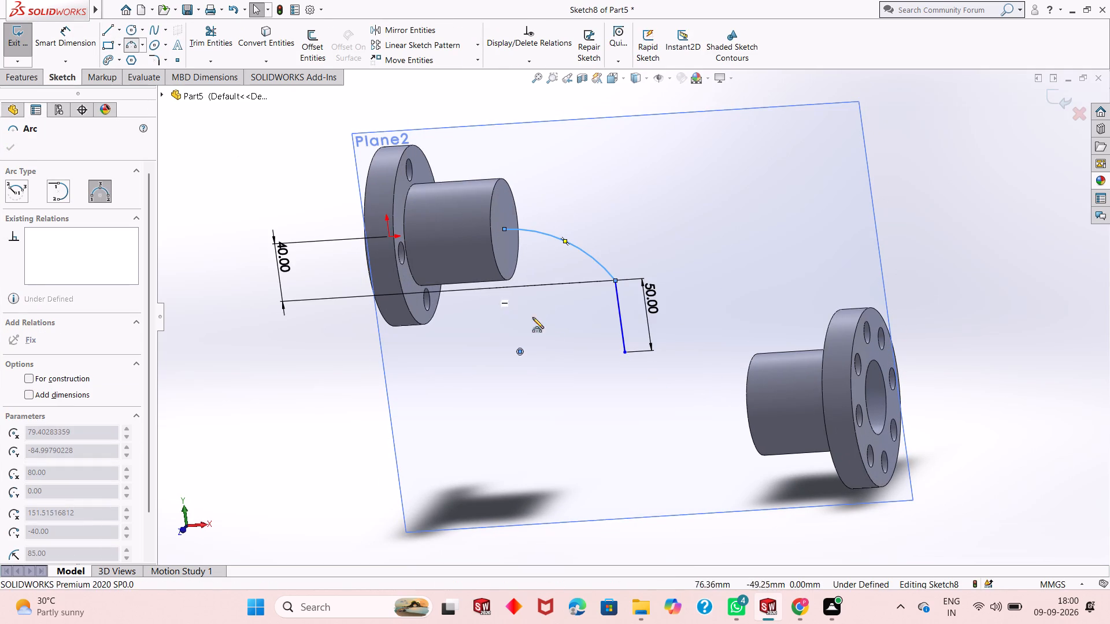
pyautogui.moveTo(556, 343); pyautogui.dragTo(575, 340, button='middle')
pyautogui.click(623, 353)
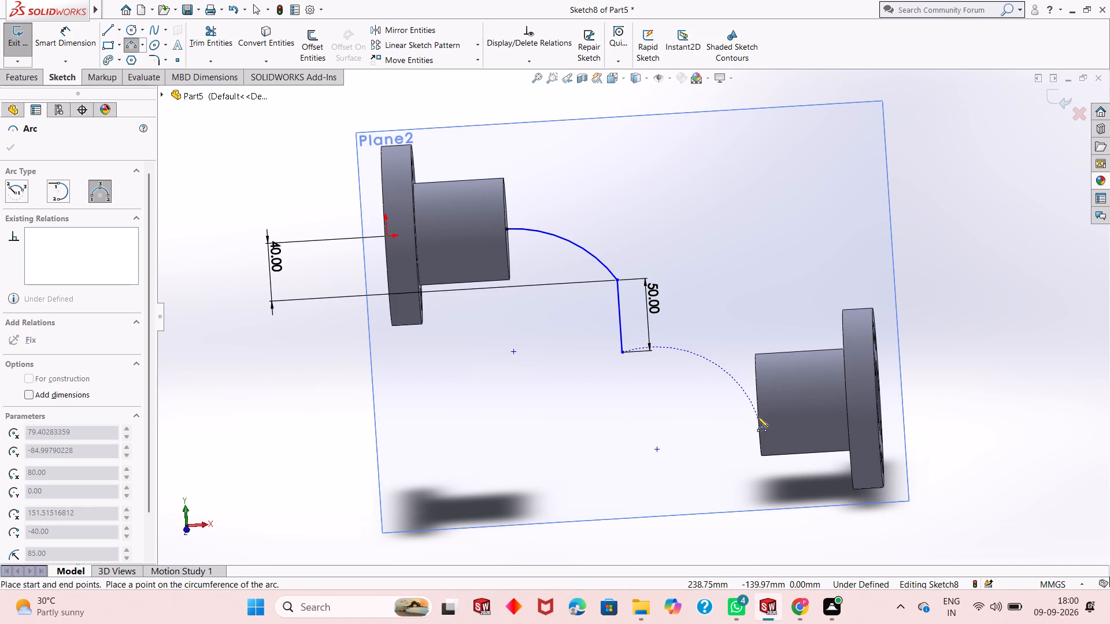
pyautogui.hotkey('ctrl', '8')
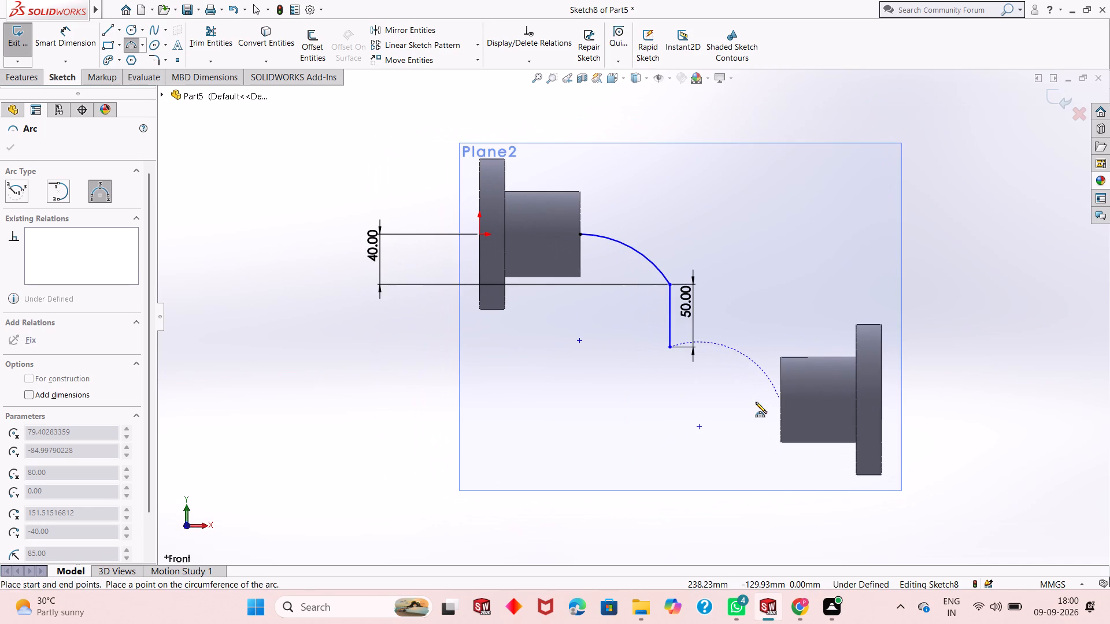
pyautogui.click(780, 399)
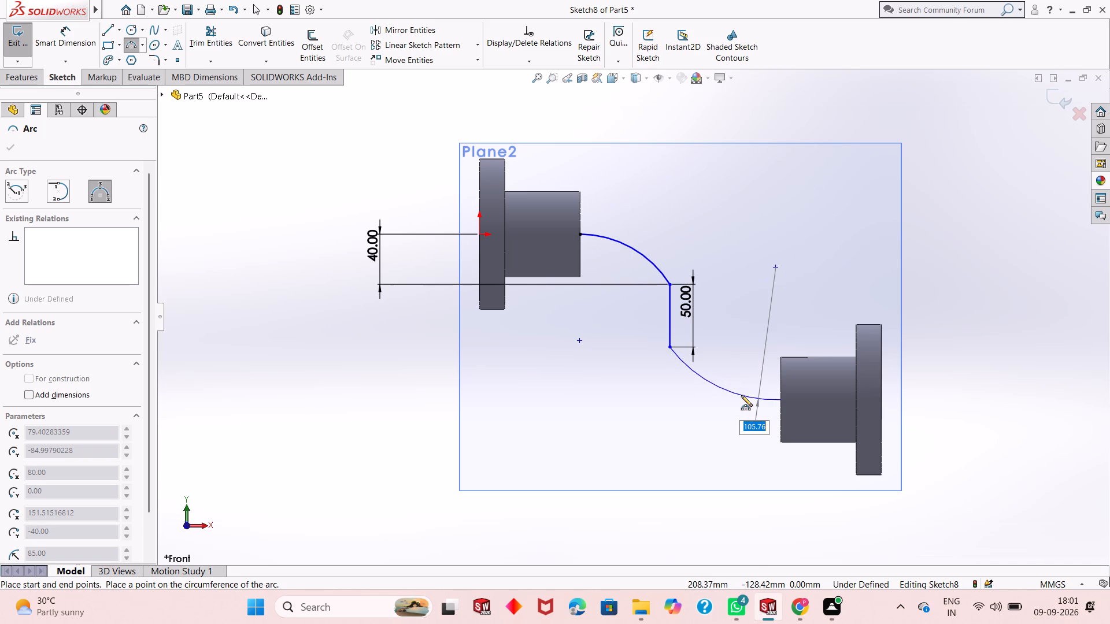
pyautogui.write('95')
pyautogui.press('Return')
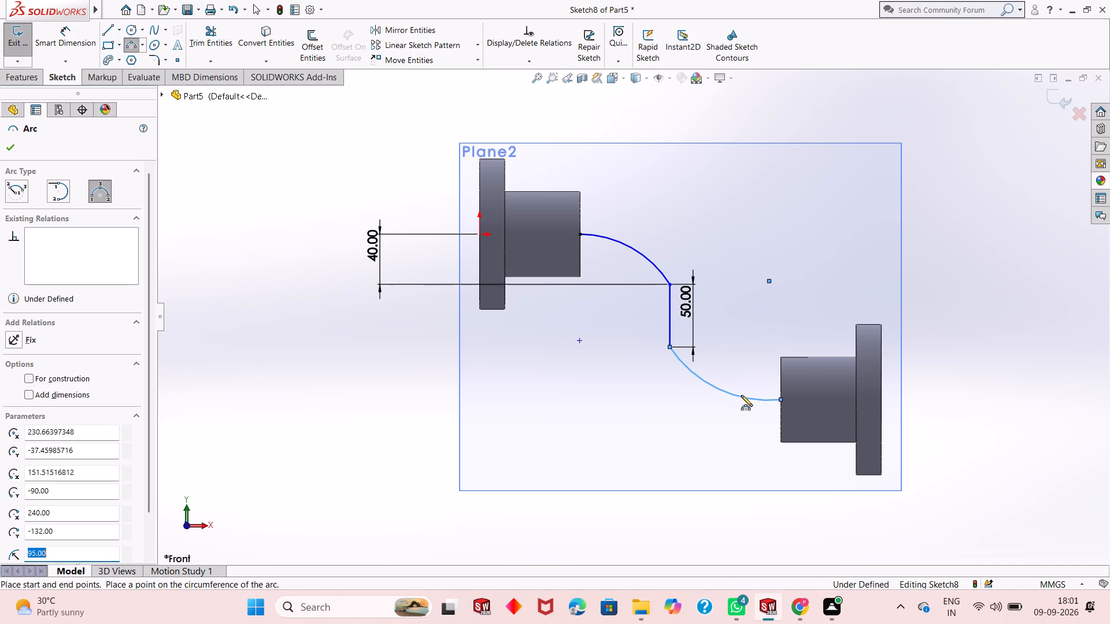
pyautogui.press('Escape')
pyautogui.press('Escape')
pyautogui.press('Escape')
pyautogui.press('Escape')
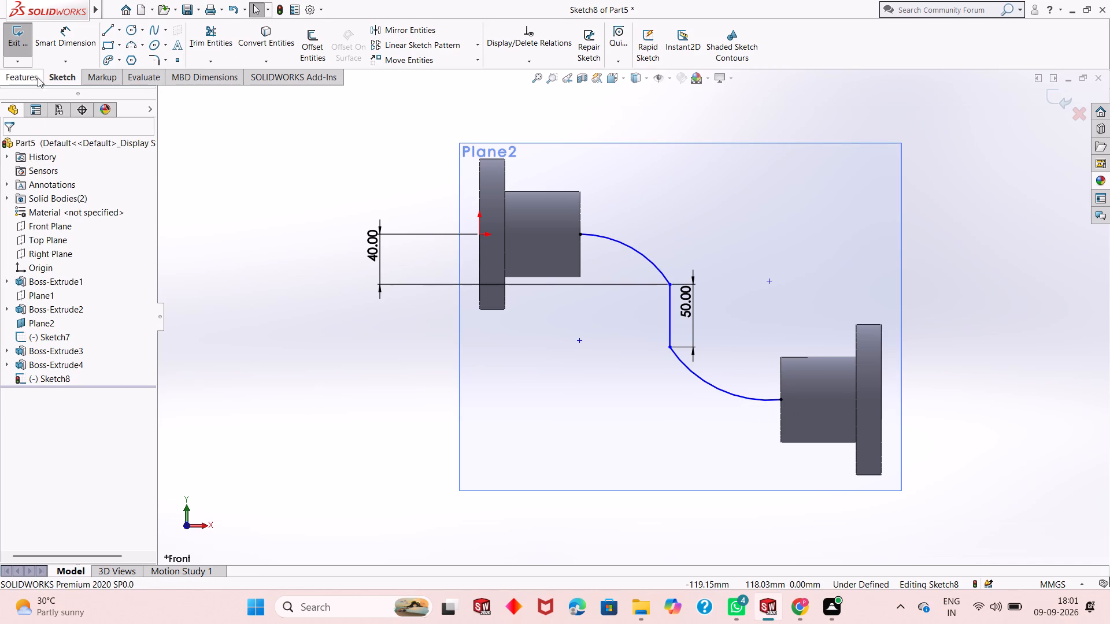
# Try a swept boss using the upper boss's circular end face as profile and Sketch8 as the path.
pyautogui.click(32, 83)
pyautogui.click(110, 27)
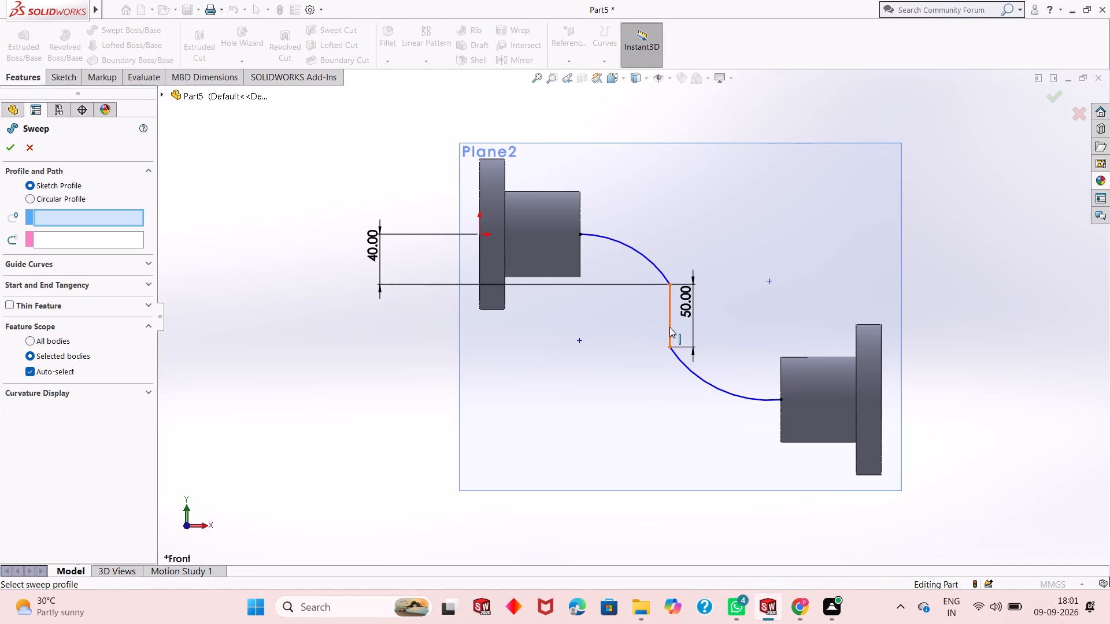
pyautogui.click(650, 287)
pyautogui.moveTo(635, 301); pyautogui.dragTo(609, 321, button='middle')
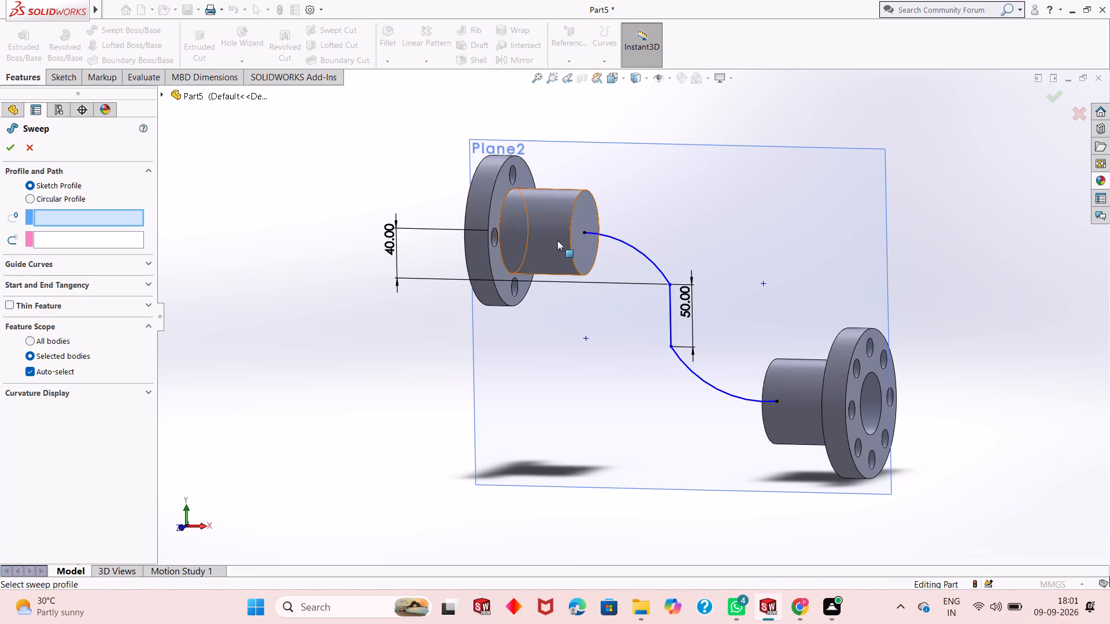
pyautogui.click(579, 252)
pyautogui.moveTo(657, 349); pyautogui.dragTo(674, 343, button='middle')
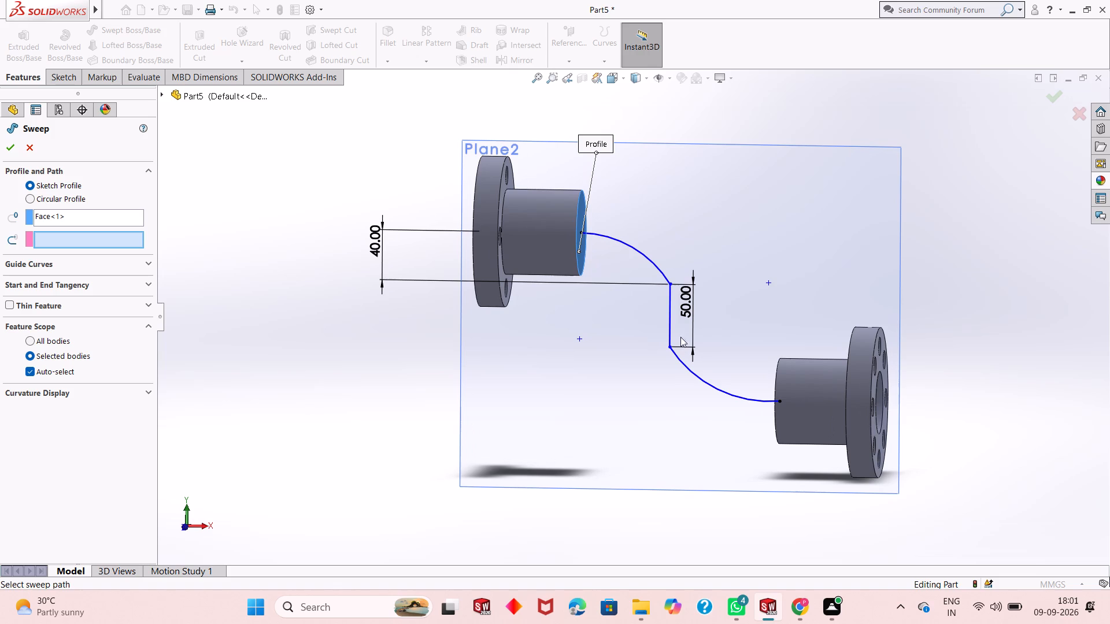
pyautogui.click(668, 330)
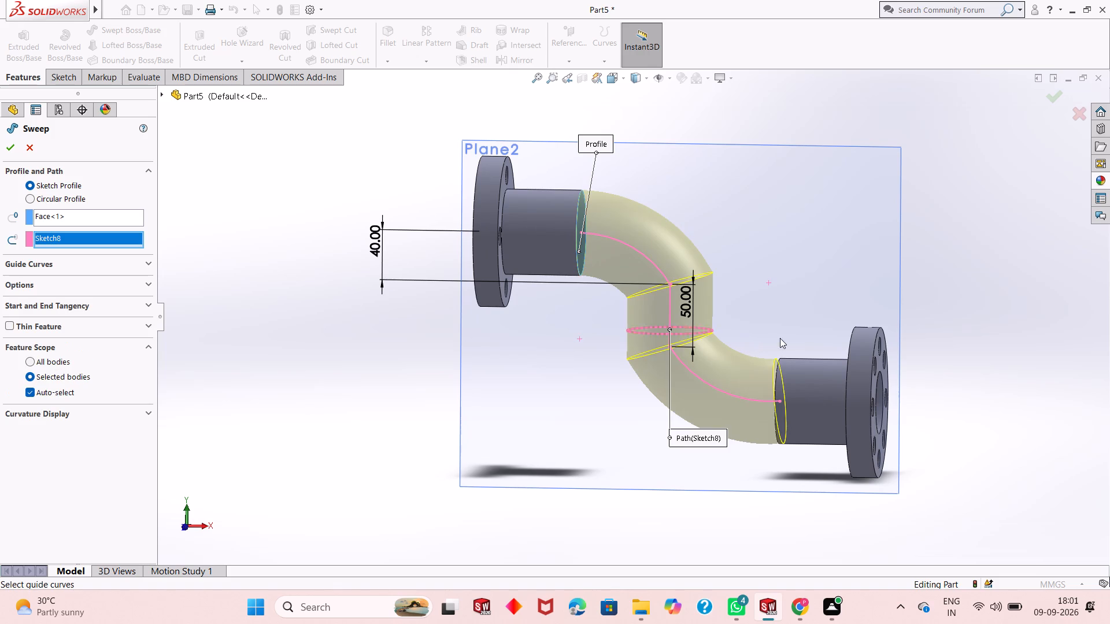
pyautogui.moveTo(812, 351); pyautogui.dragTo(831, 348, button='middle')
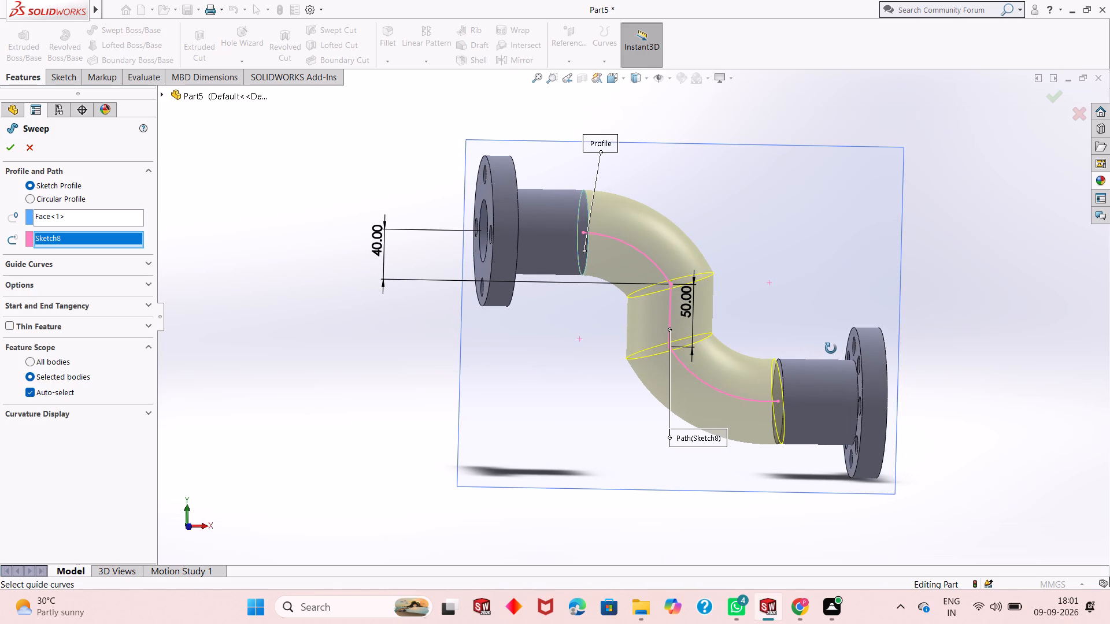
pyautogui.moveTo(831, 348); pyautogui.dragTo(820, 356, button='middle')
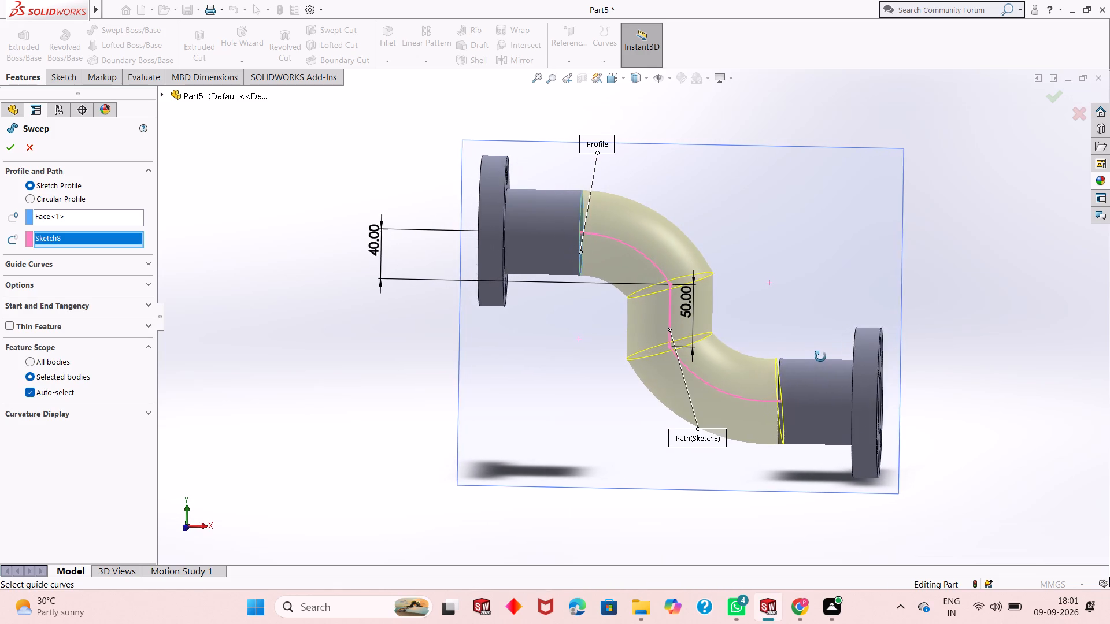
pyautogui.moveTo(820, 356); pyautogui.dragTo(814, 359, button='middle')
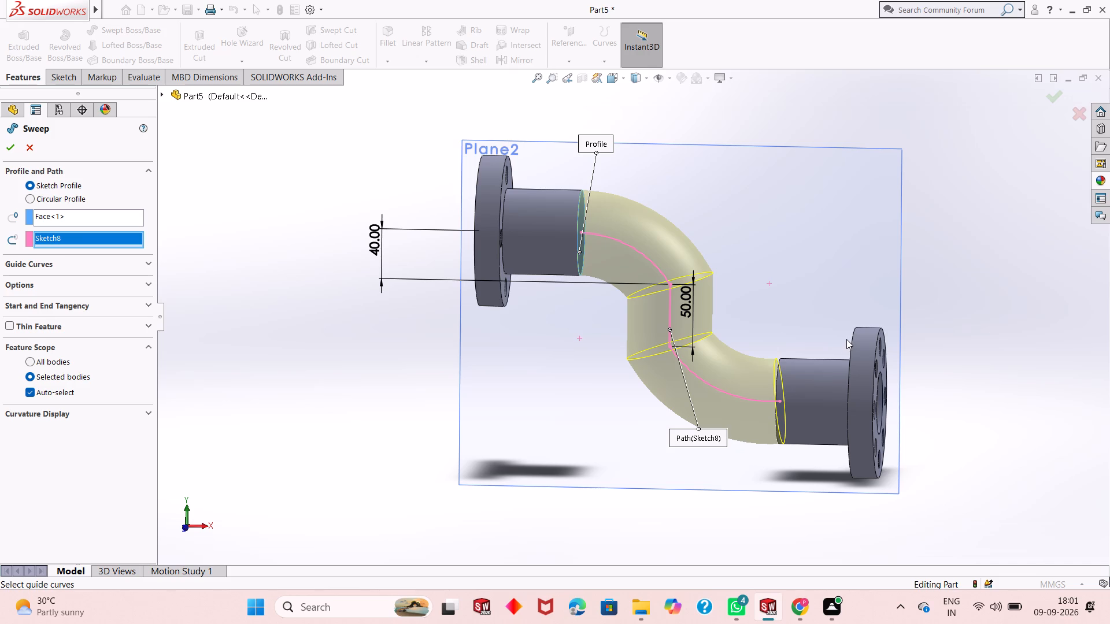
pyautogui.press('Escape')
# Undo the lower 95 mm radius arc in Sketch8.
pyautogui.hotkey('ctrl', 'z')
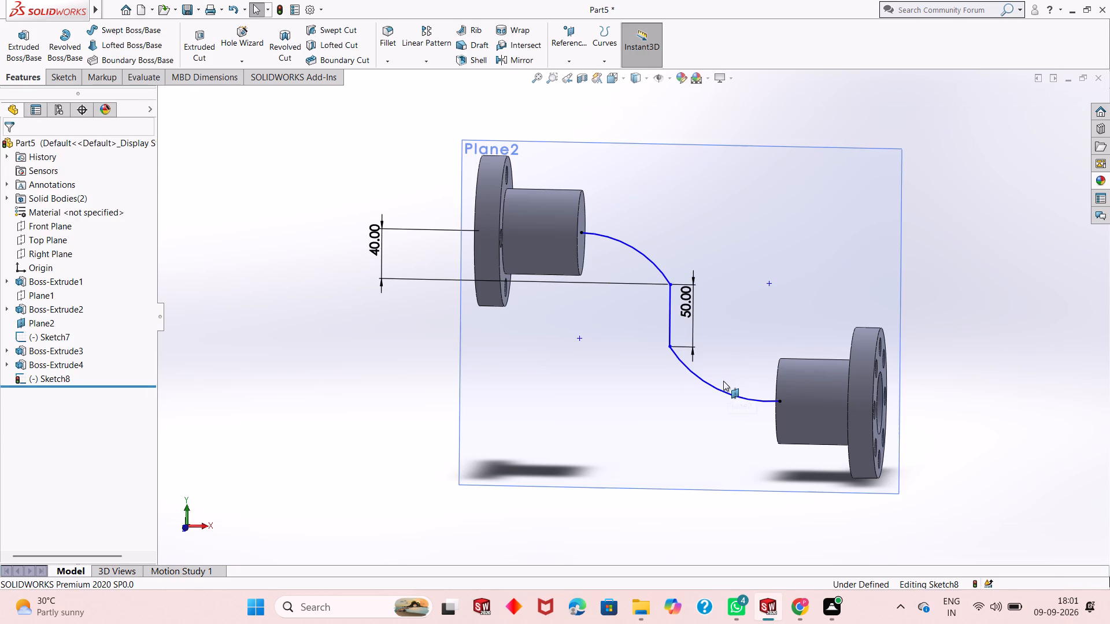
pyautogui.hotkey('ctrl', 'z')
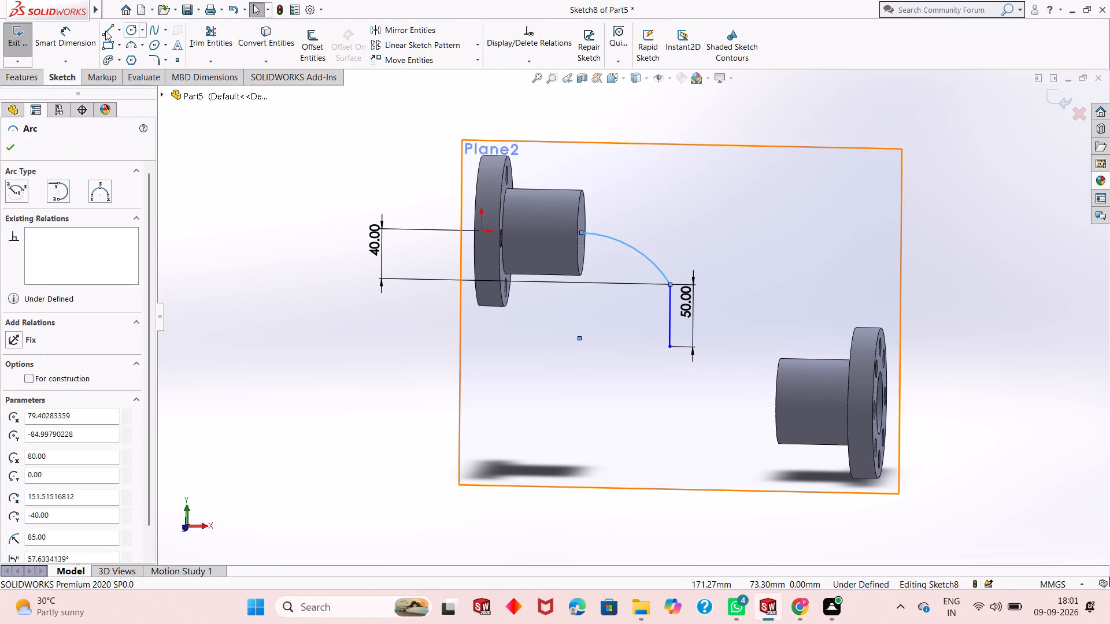
# Sketch a 110 mm radius three-point arc from the vertical line's lower endpoint to the lower boss's end-face centre, bulging downward.
pyautogui.click(125, 42)
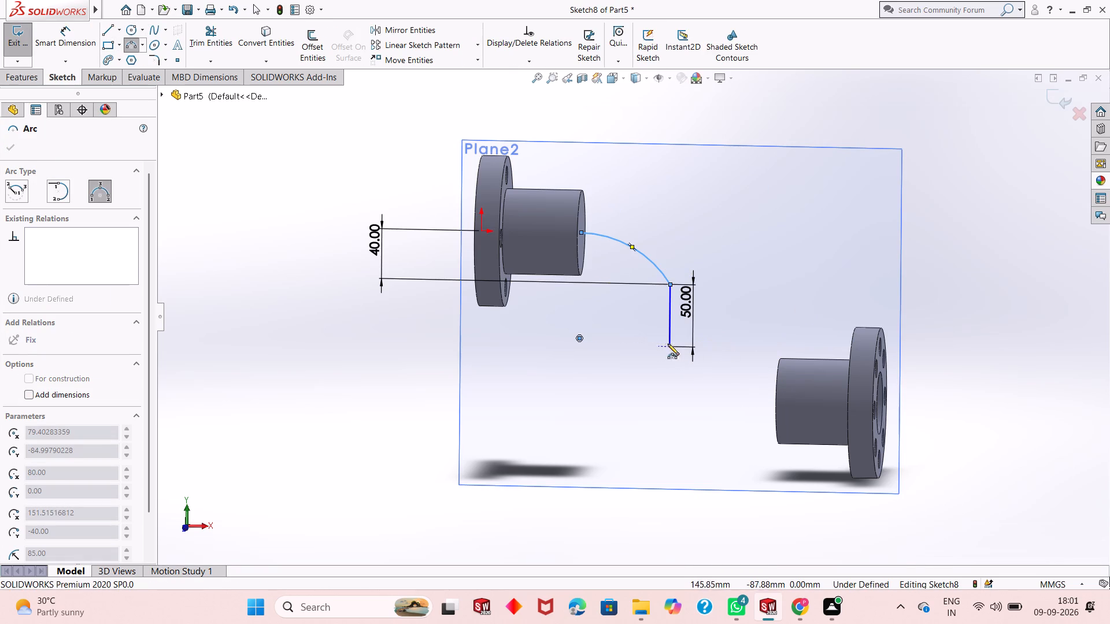
pyautogui.click(670, 346)
pyautogui.hotkey('ctrl', '8')
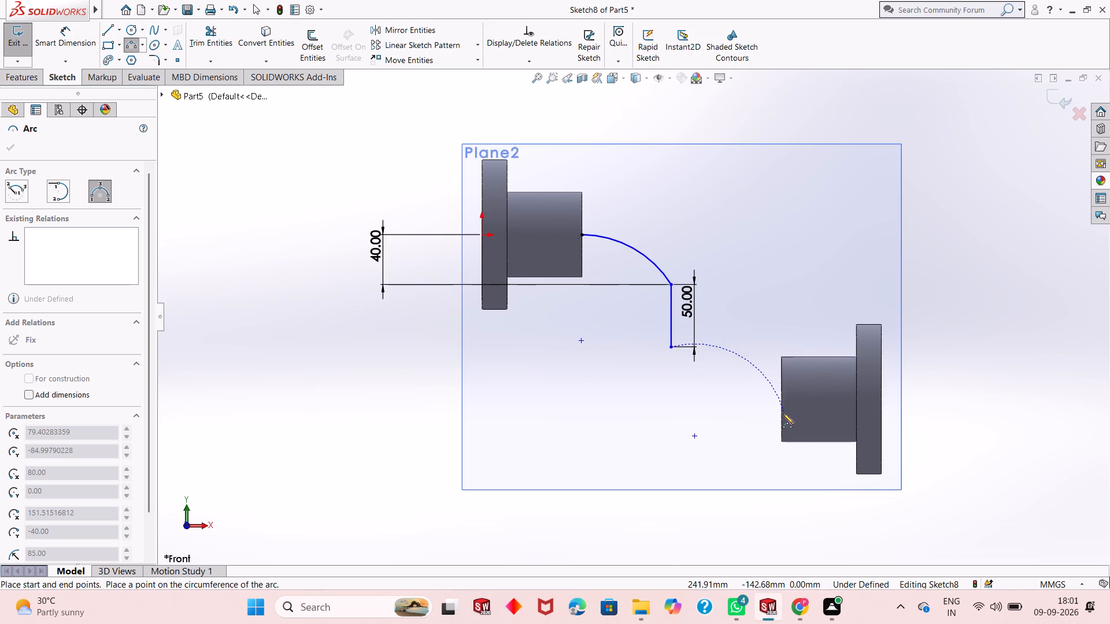
pyautogui.click(783, 401)
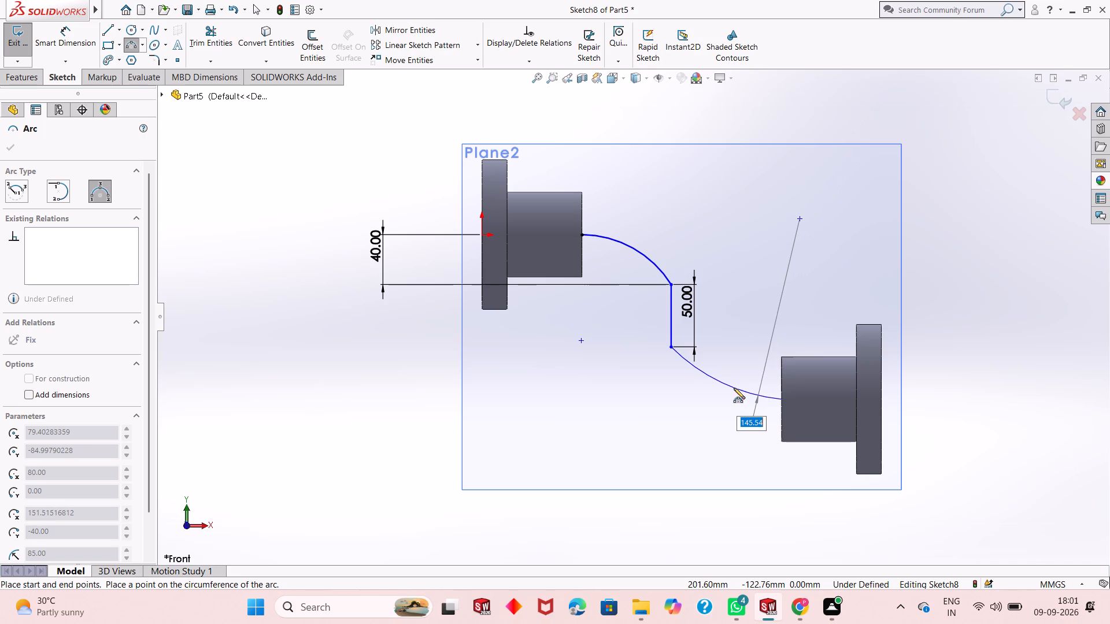
pyautogui.write('110')
pyautogui.press('Return')
pyautogui.press('Escape')
pyautogui.press('Escape')
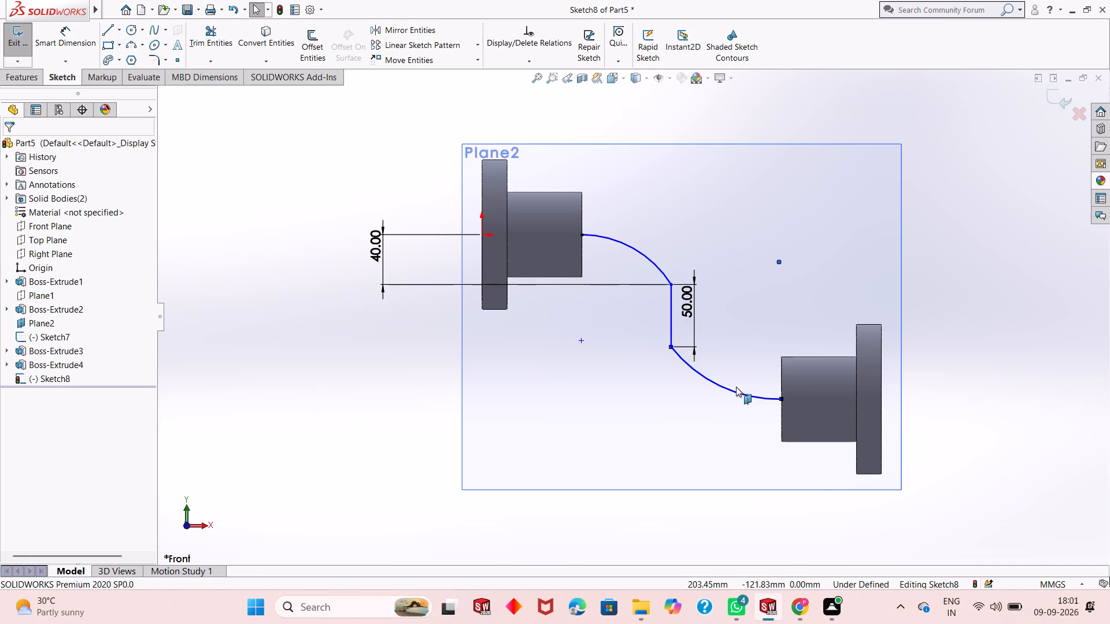
pyautogui.press('Escape')
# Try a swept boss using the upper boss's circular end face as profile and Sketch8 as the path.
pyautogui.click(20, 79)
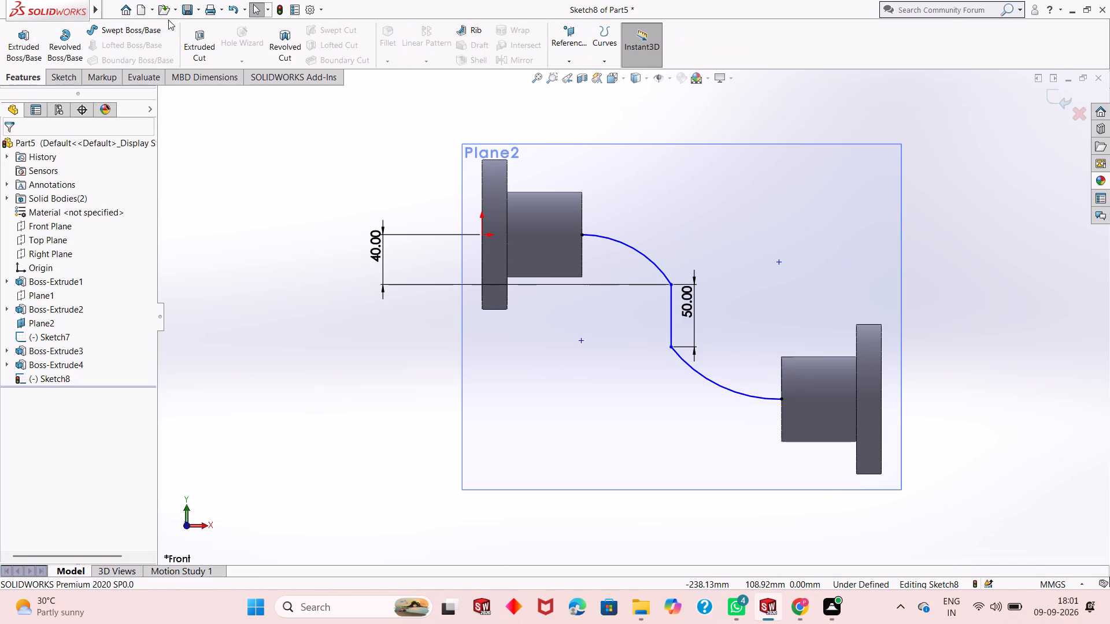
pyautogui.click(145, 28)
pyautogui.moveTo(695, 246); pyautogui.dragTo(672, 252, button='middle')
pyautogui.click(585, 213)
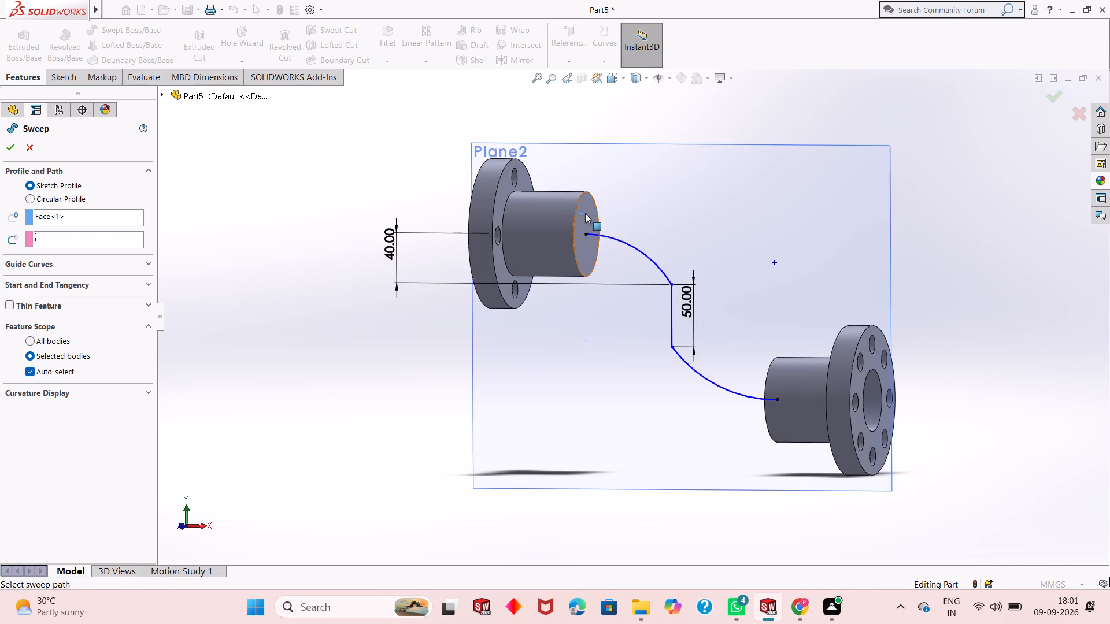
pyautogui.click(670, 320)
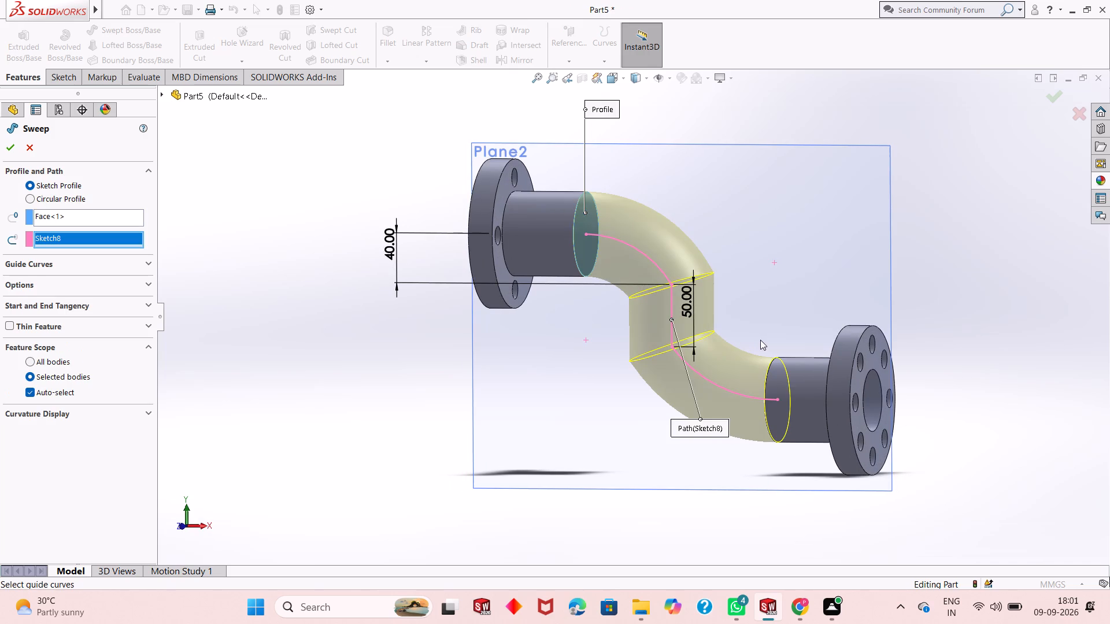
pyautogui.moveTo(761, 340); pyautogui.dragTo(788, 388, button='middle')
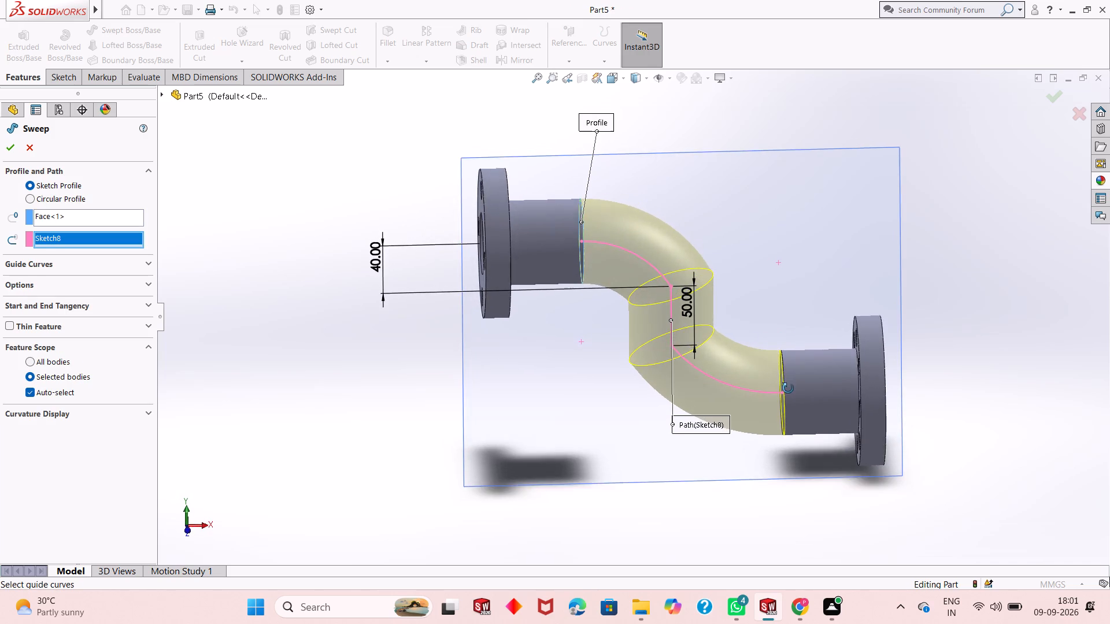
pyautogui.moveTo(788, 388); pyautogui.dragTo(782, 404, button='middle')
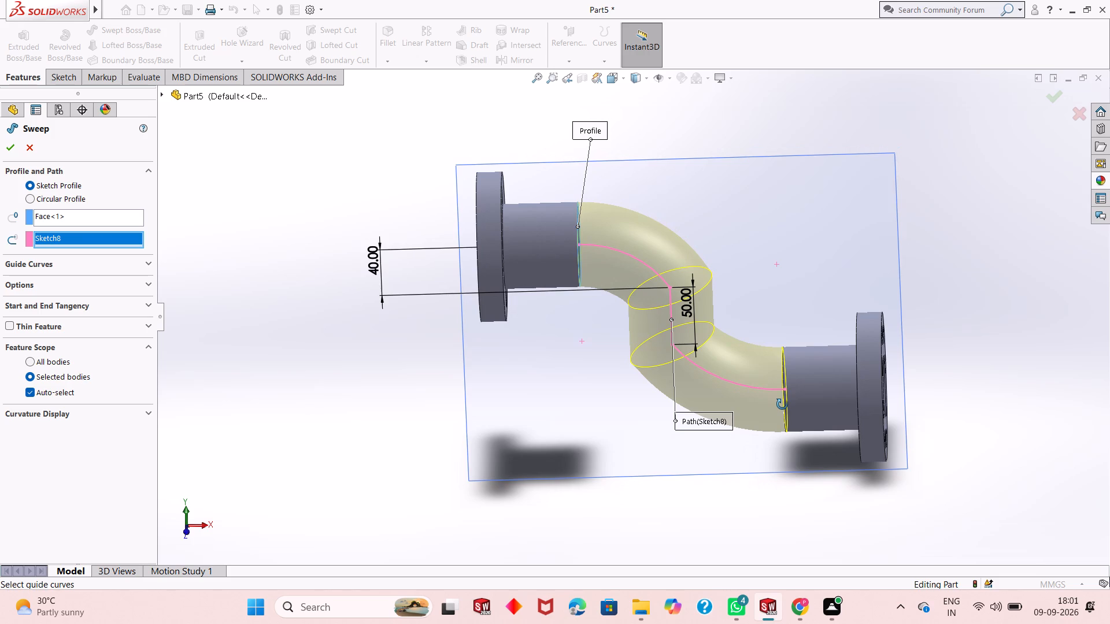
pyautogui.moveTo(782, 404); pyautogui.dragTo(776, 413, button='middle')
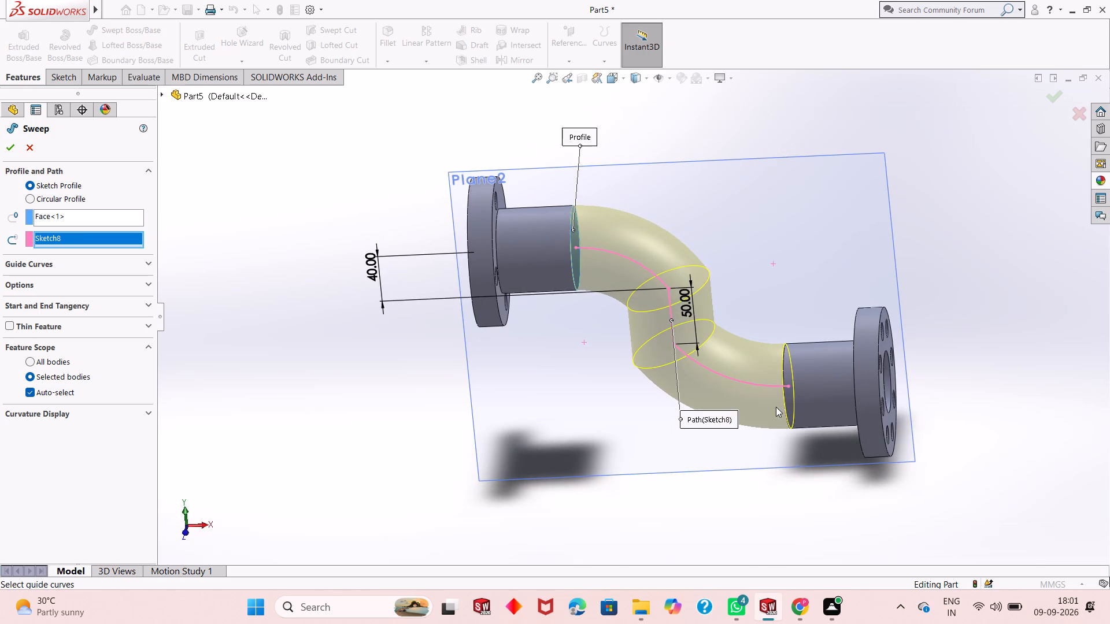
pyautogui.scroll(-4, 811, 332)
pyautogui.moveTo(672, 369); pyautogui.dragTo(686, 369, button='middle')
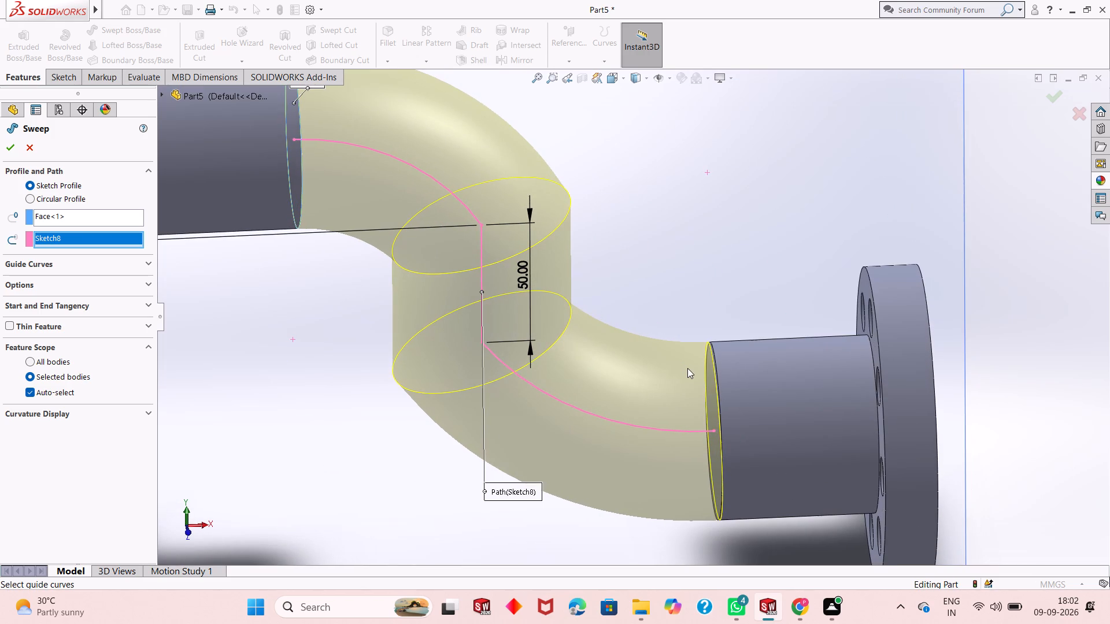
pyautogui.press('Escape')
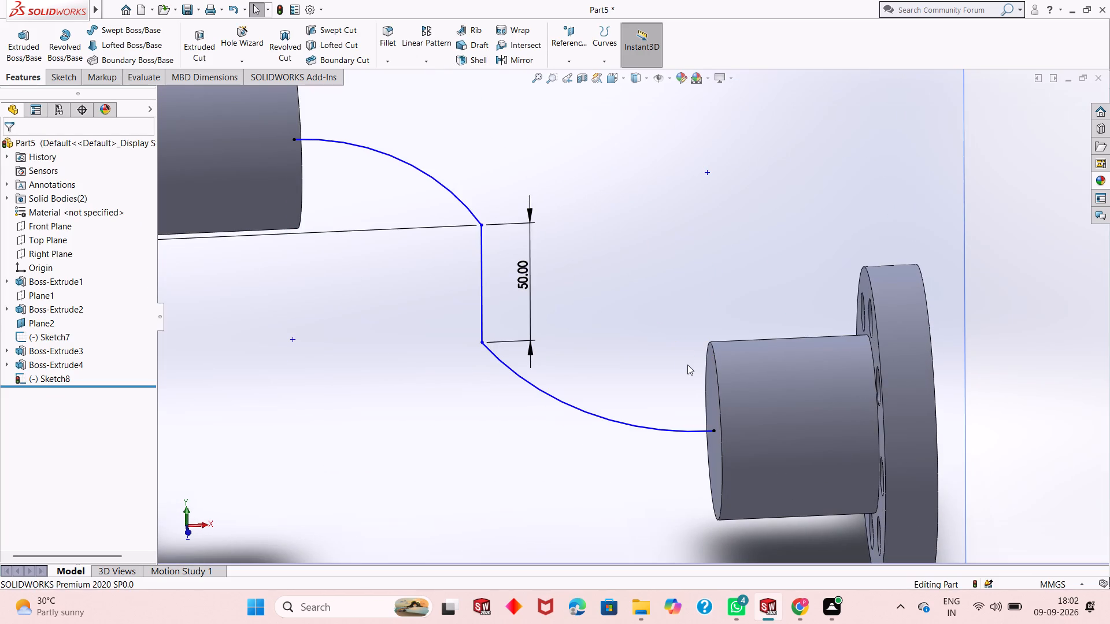
# Undo the lower 110 mm radius arc in Sketch8.
pyautogui.hotkey('ctrl', 'z')
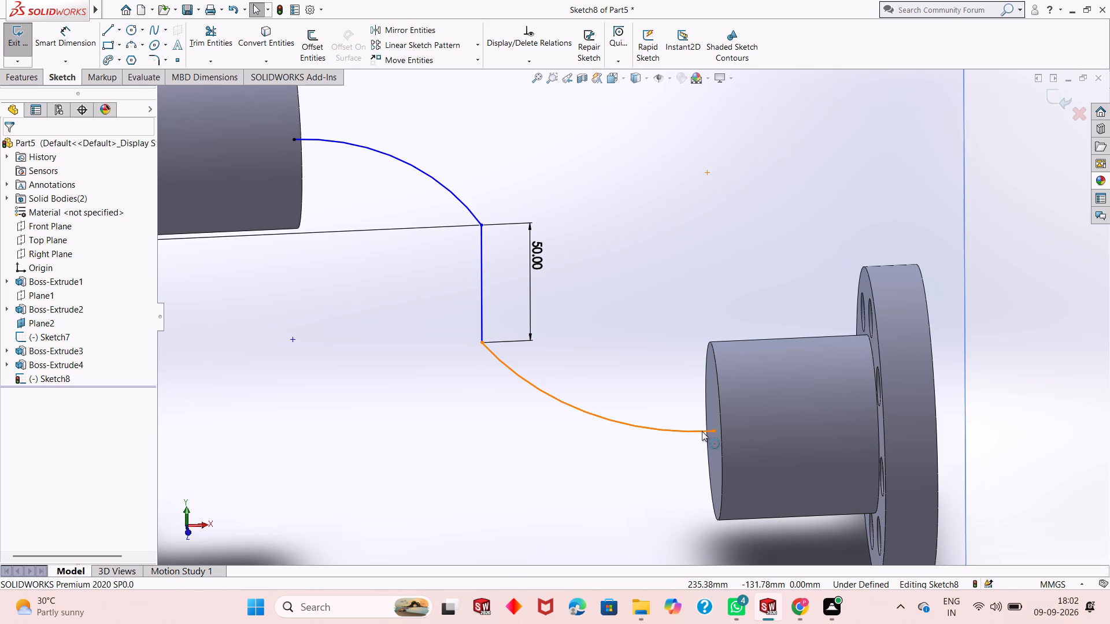
pyautogui.hotkey('ctrl', 'z')
# Sketch a 115 mm radius three-point arc from the vertical line's lower endpoint to the lower boss's end-face centre, bulging downward.
pyautogui.scroll(2, 602, 416)
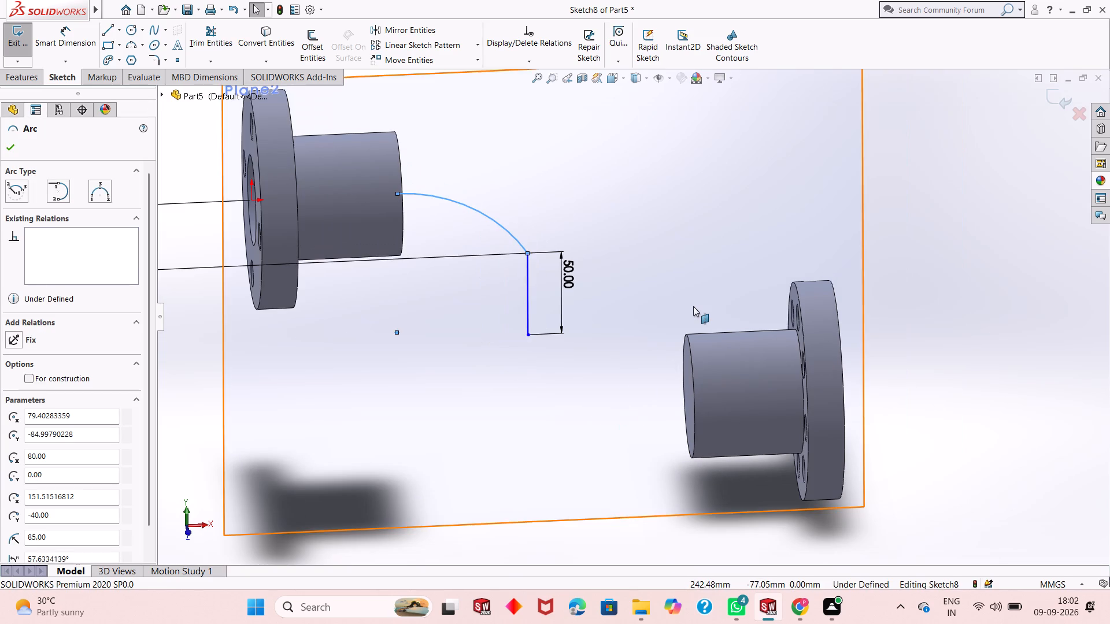
pyautogui.hotkey('ctrl', '8')
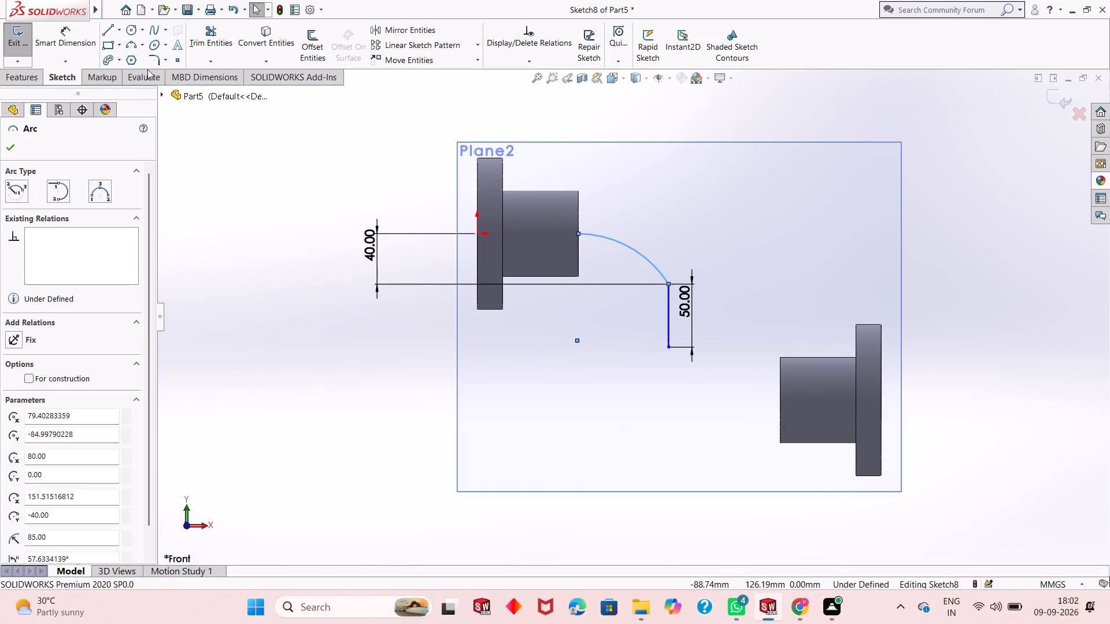
pyautogui.click(130, 41)
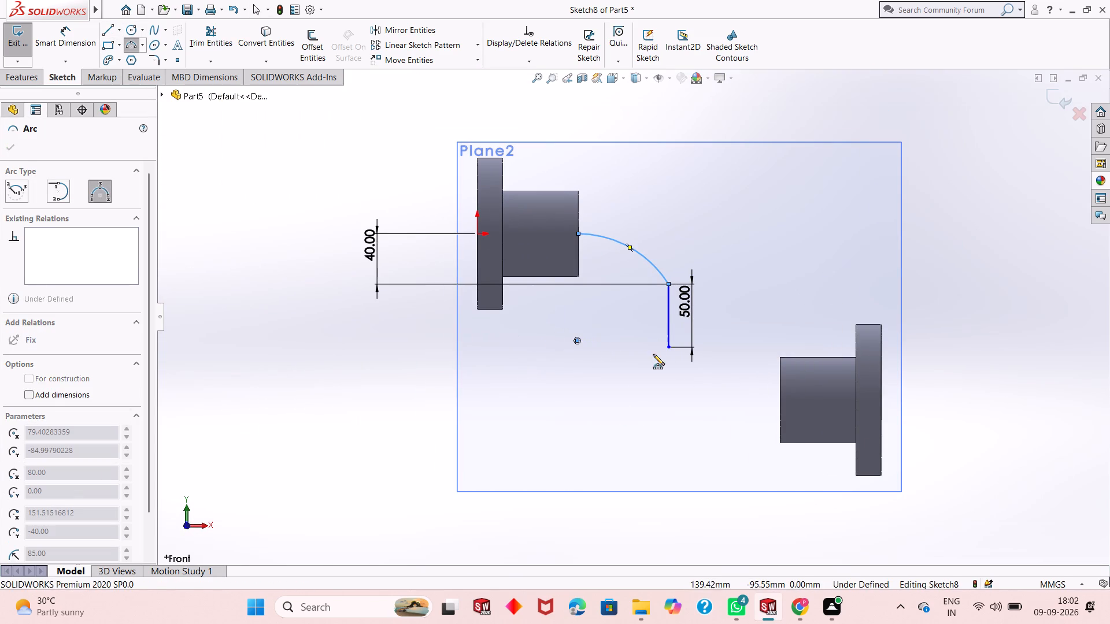
pyautogui.click(668, 349)
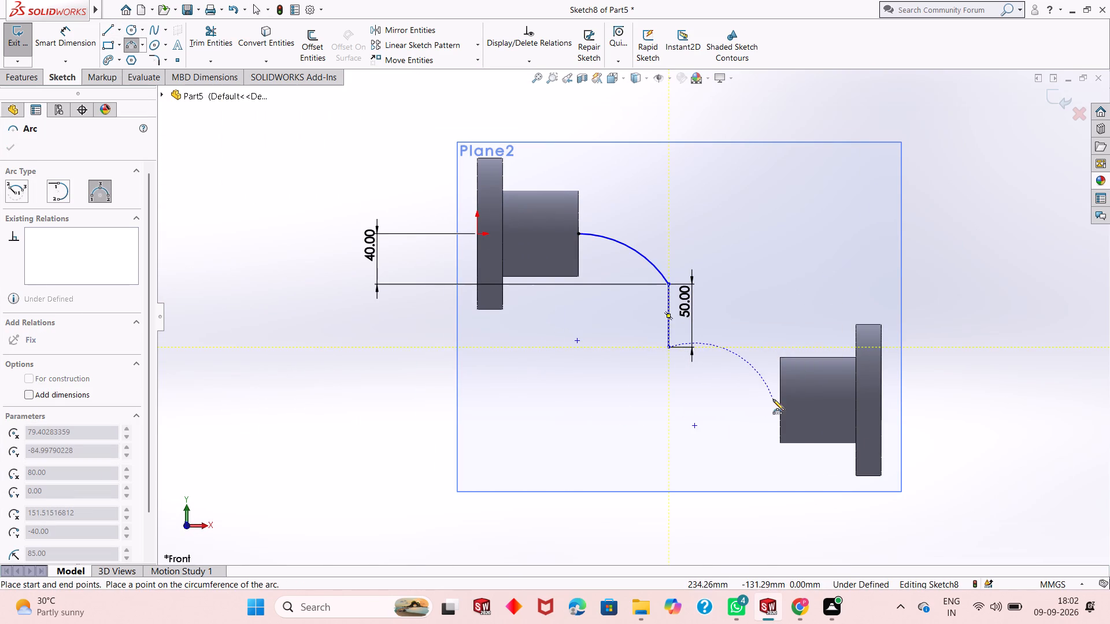
pyautogui.click(781, 401)
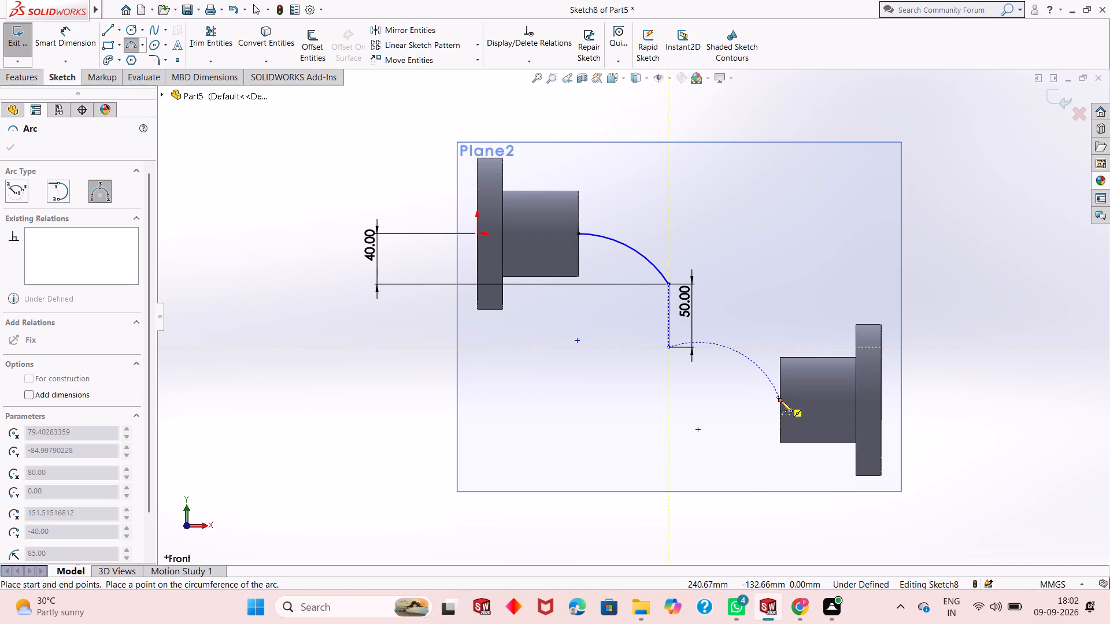
pyautogui.write('115')
pyautogui.press('Return')
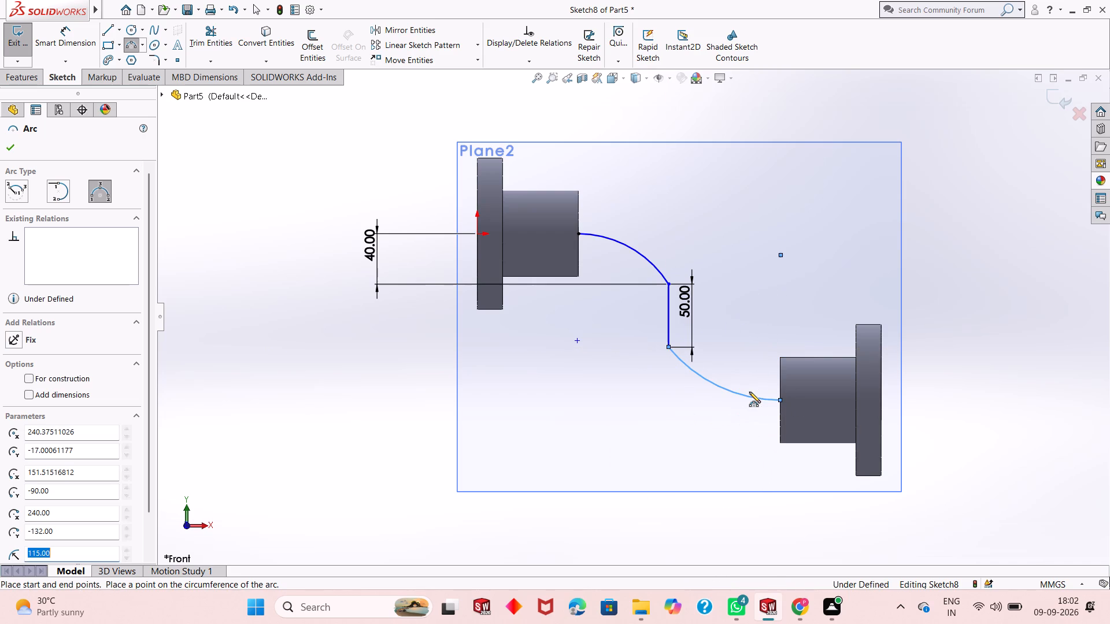
pyautogui.press('Escape')
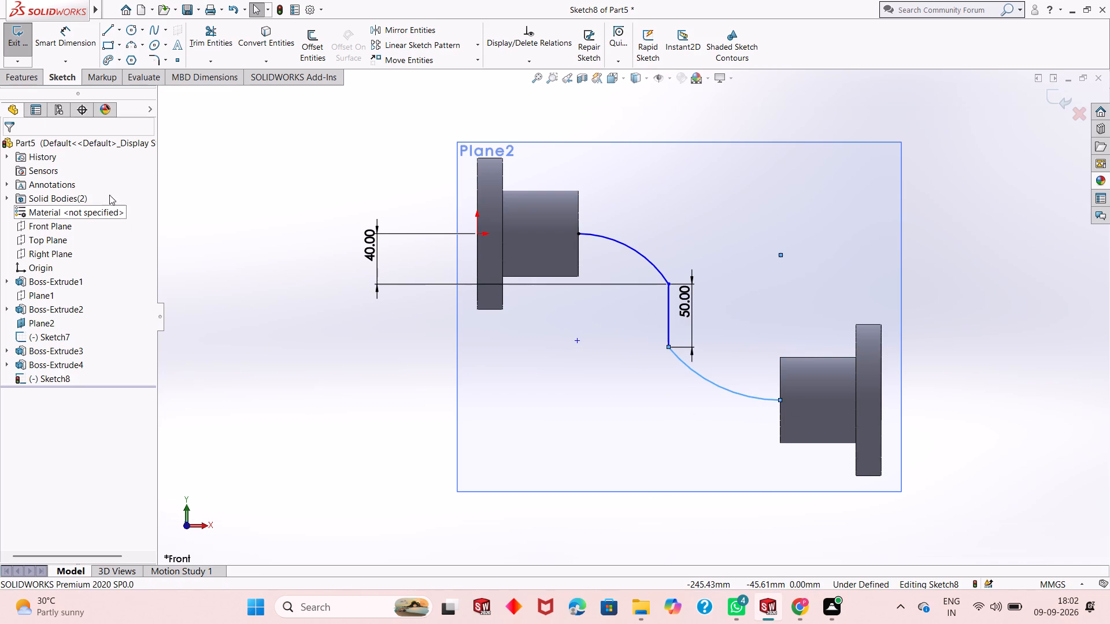
# Create a swept boss using the upper boss's circular end face as profile and Sketch8 as the path.
pyautogui.click(21, 72)
pyautogui.click(134, 32)
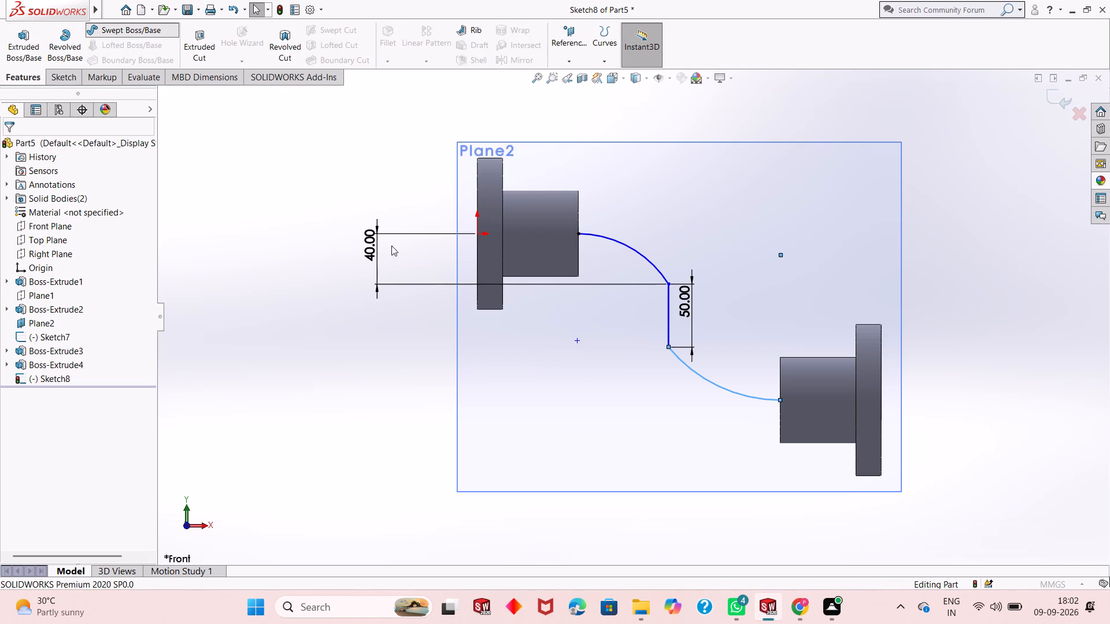
pyautogui.moveTo(623, 284); pyautogui.dragTo(591, 313, button='middle')
pyautogui.click(580, 247)
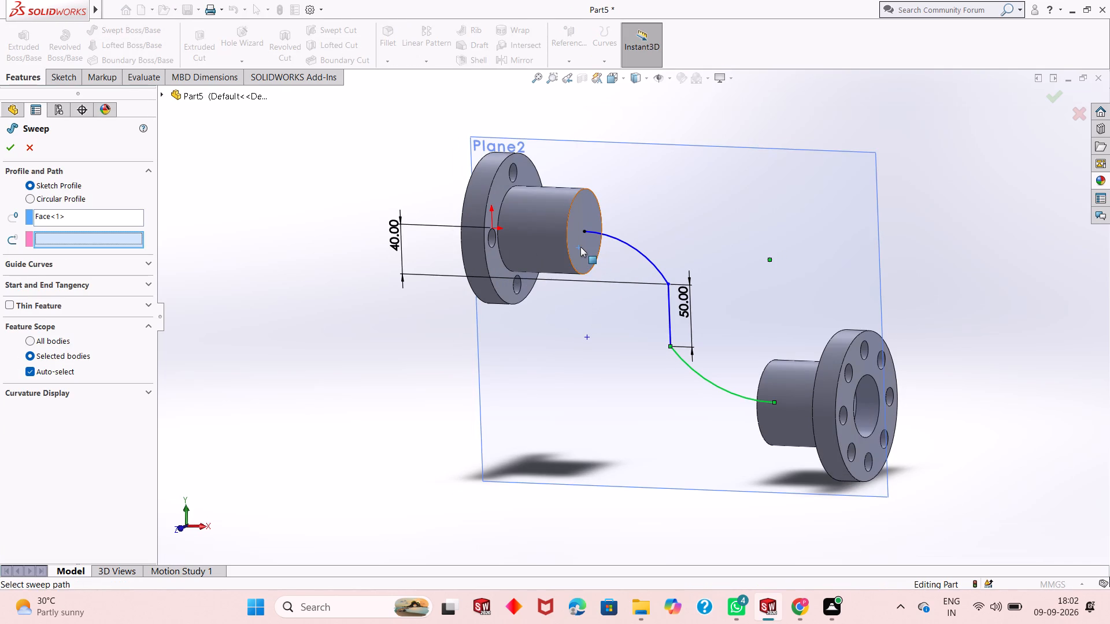
pyautogui.click(667, 320)
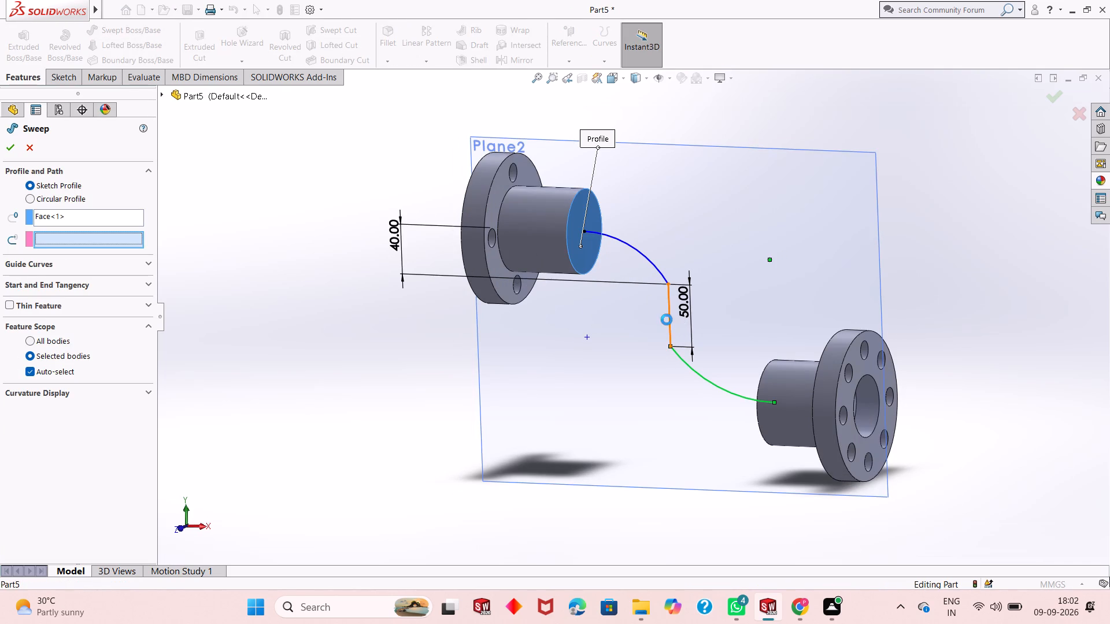
pyautogui.moveTo(696, 339); pyautogui.dragTo(741, 311, button='middle')
pyautogui.click(6, 147)
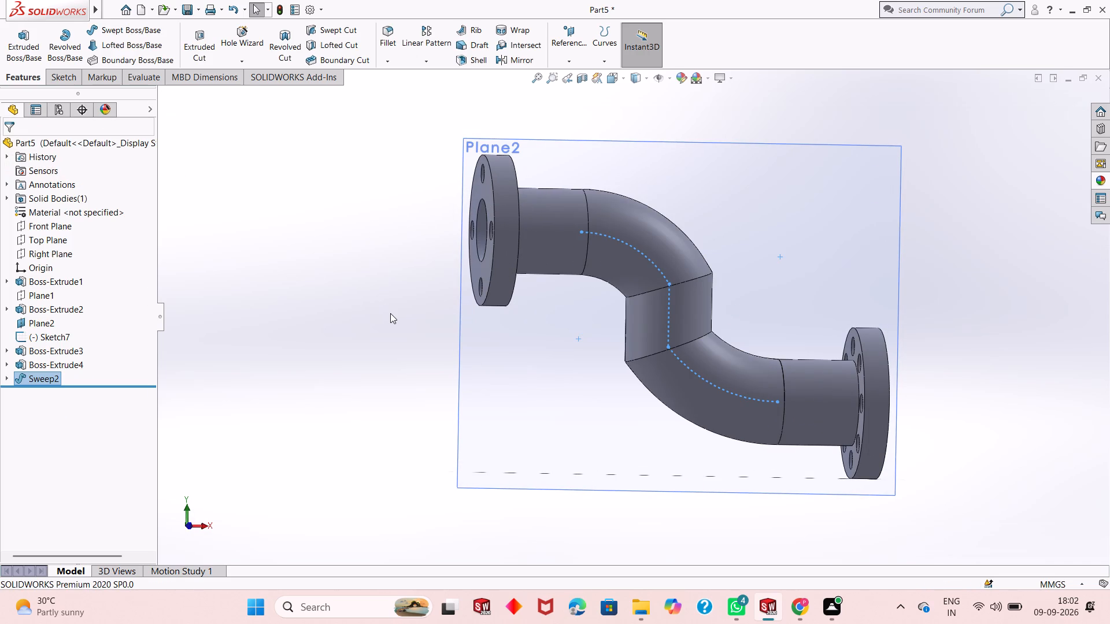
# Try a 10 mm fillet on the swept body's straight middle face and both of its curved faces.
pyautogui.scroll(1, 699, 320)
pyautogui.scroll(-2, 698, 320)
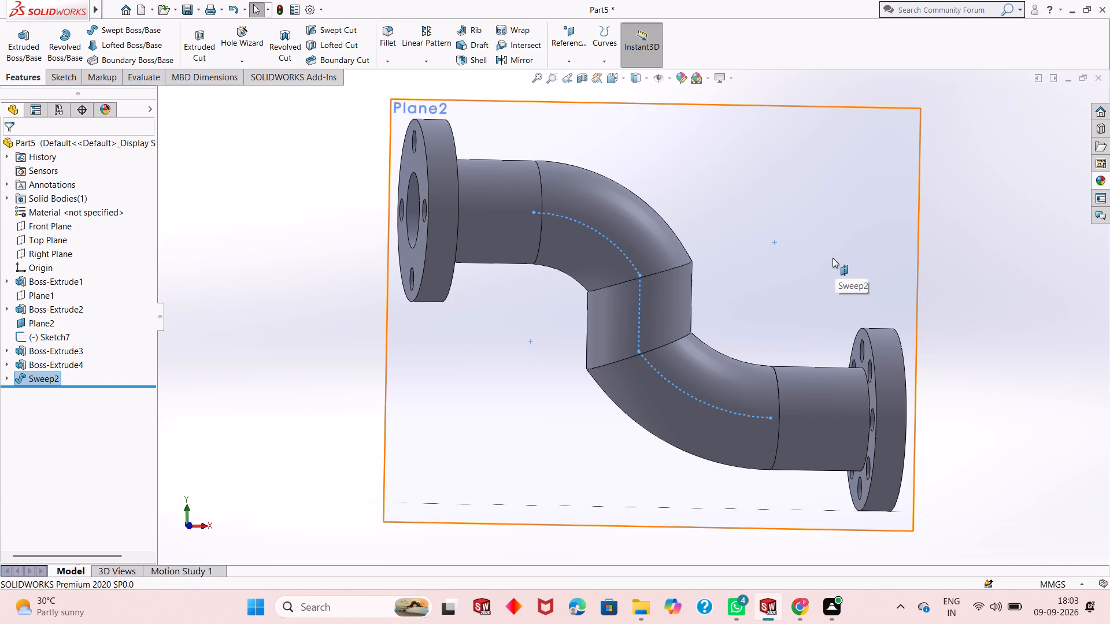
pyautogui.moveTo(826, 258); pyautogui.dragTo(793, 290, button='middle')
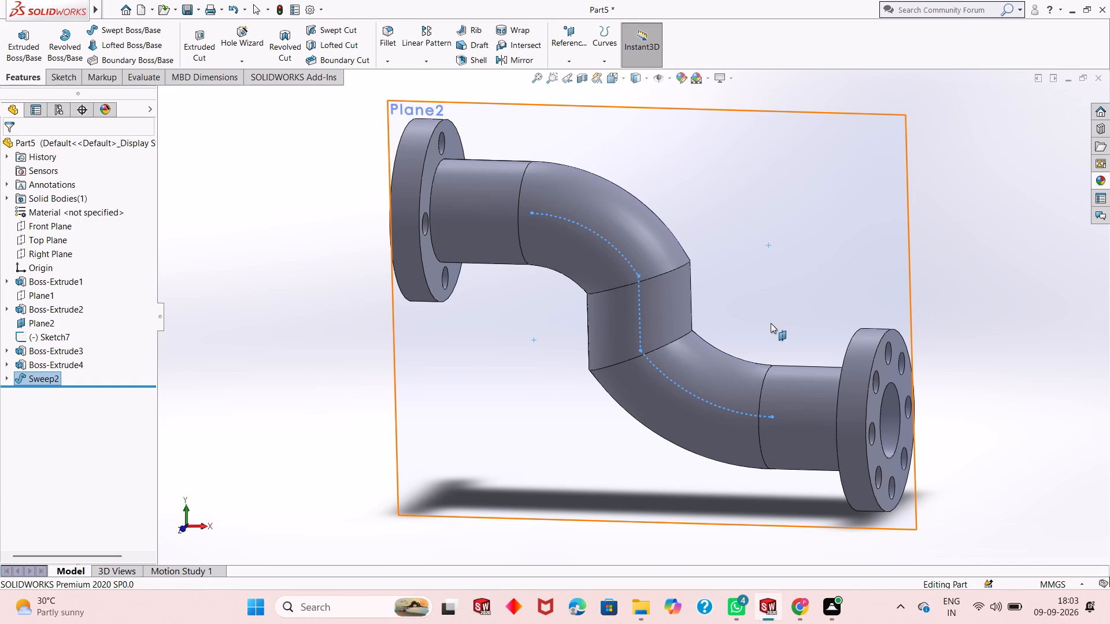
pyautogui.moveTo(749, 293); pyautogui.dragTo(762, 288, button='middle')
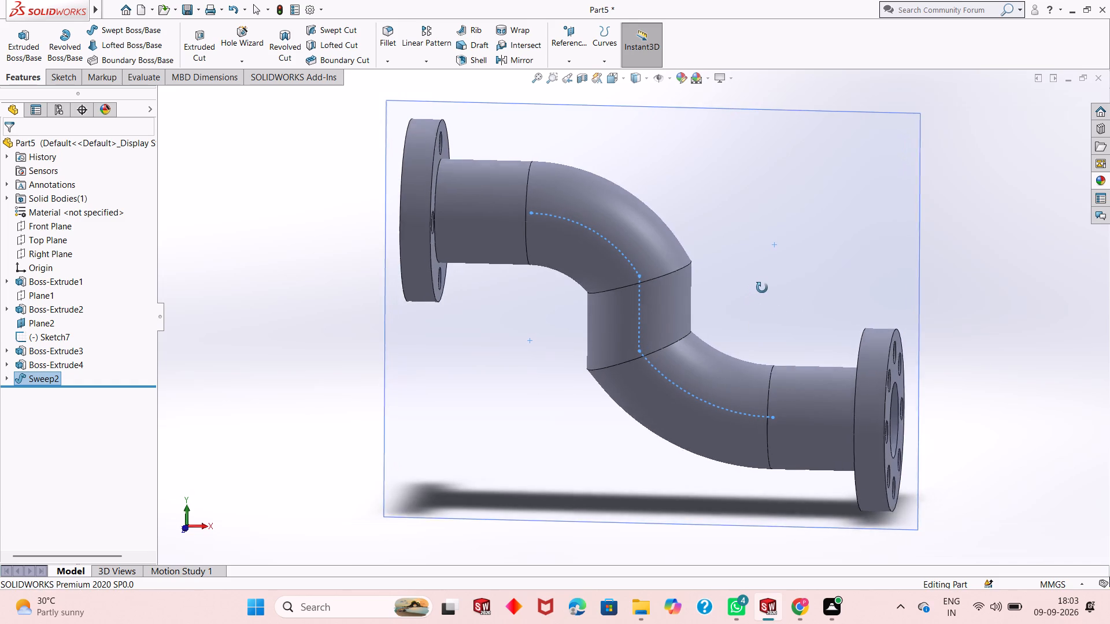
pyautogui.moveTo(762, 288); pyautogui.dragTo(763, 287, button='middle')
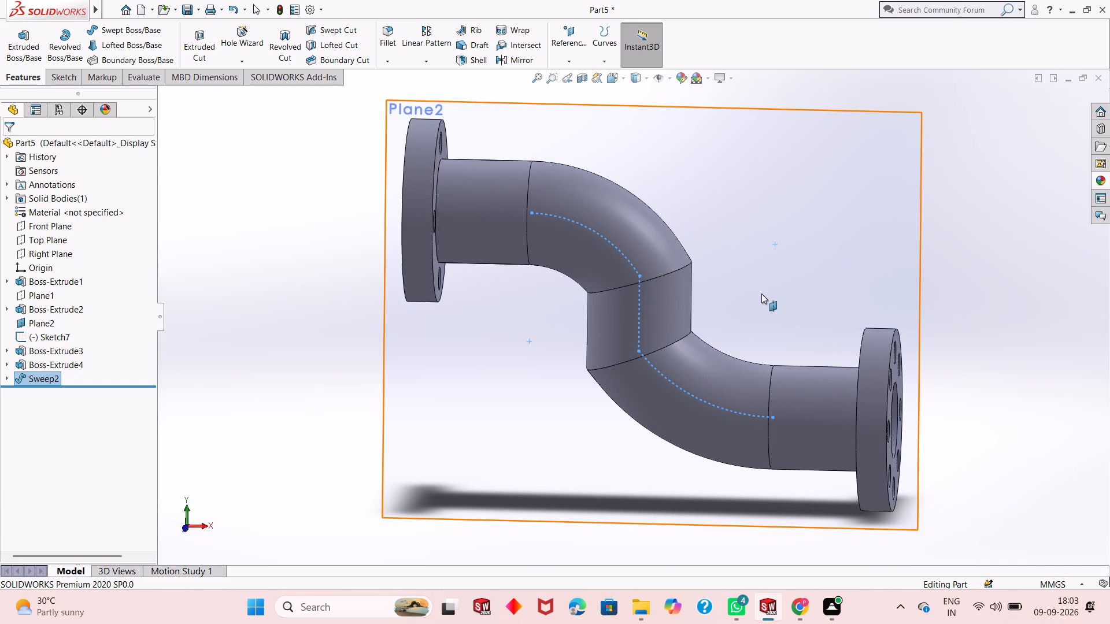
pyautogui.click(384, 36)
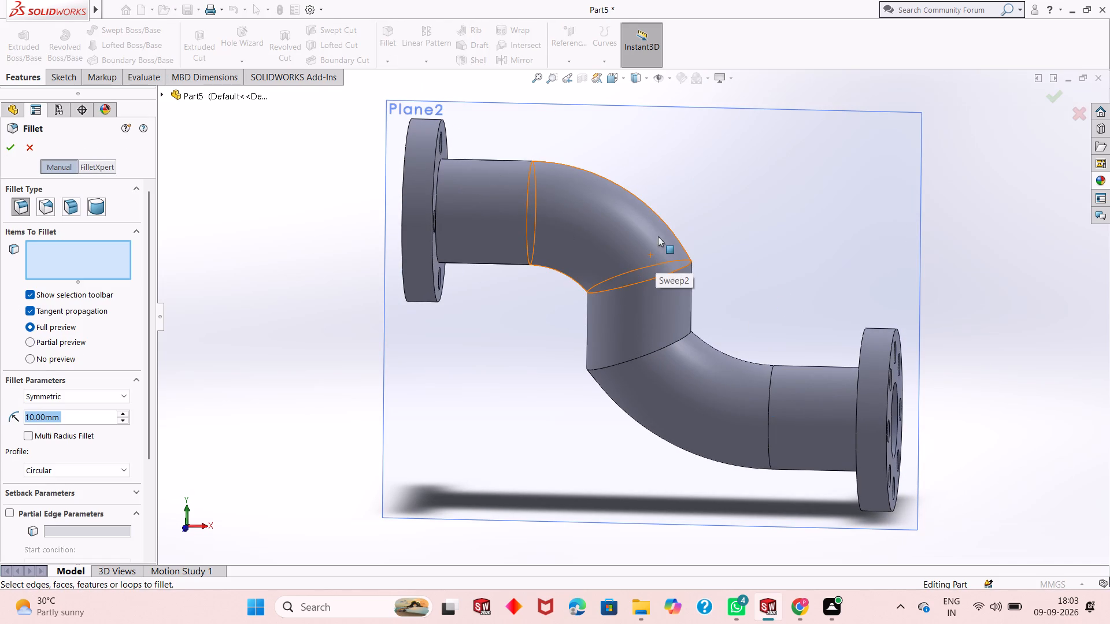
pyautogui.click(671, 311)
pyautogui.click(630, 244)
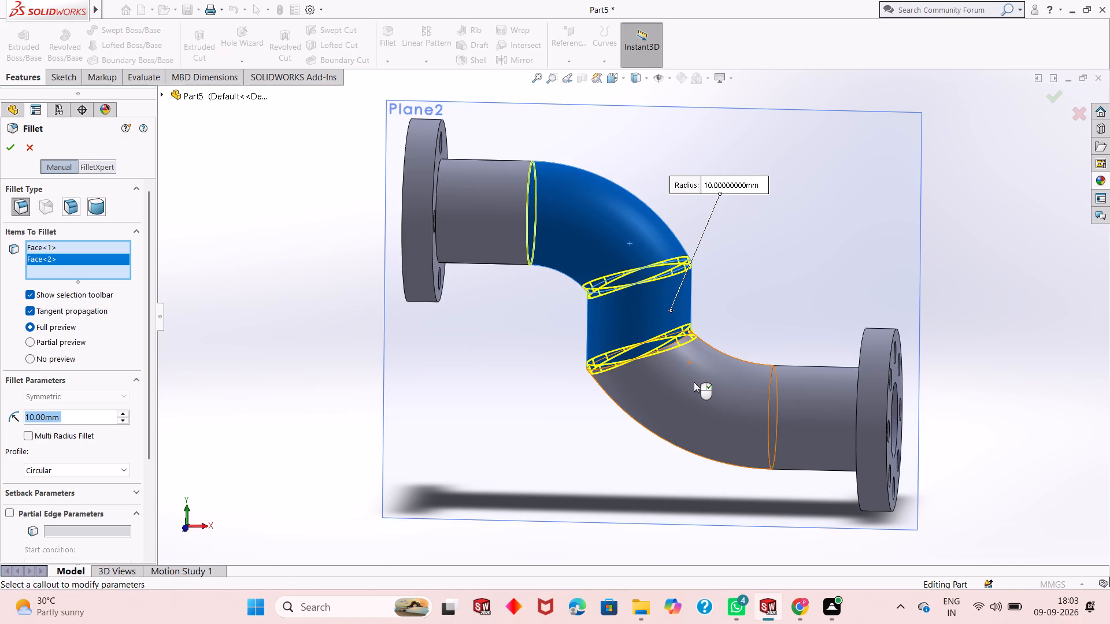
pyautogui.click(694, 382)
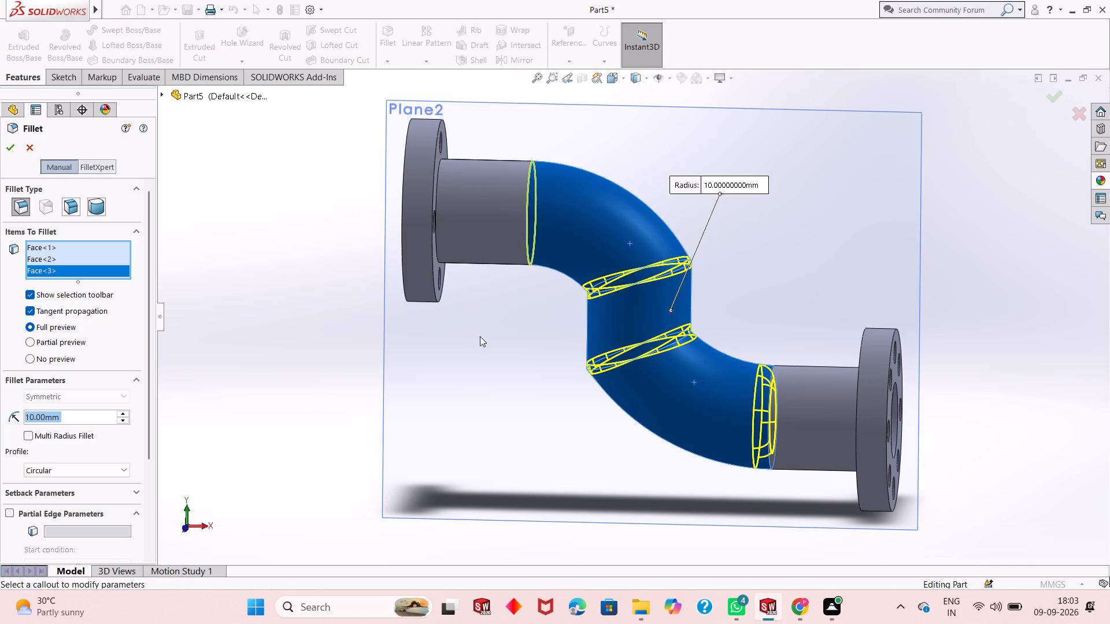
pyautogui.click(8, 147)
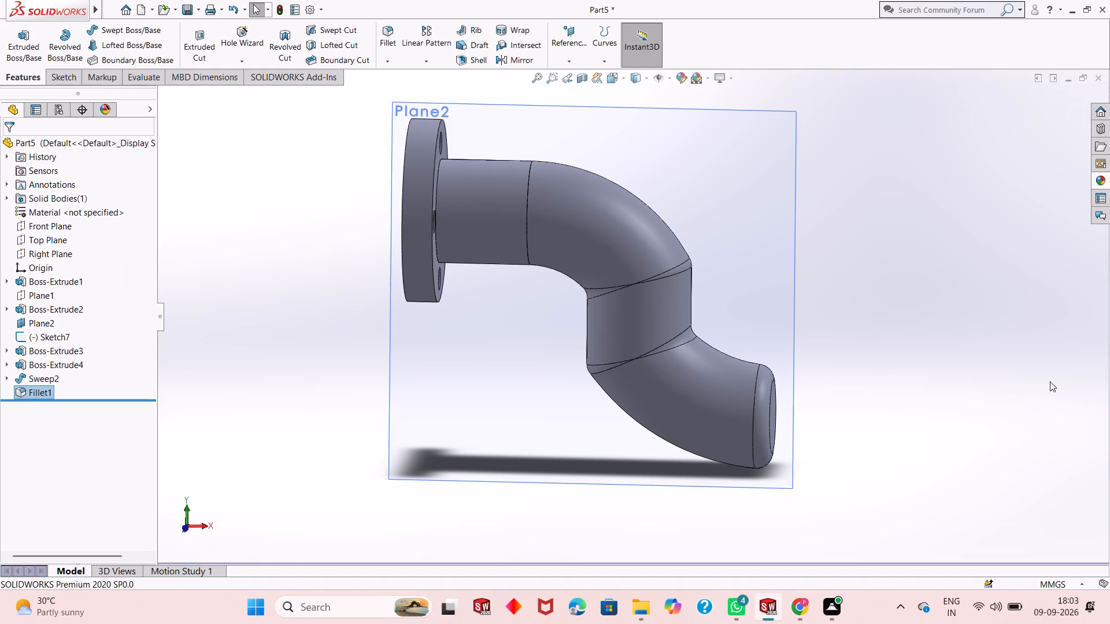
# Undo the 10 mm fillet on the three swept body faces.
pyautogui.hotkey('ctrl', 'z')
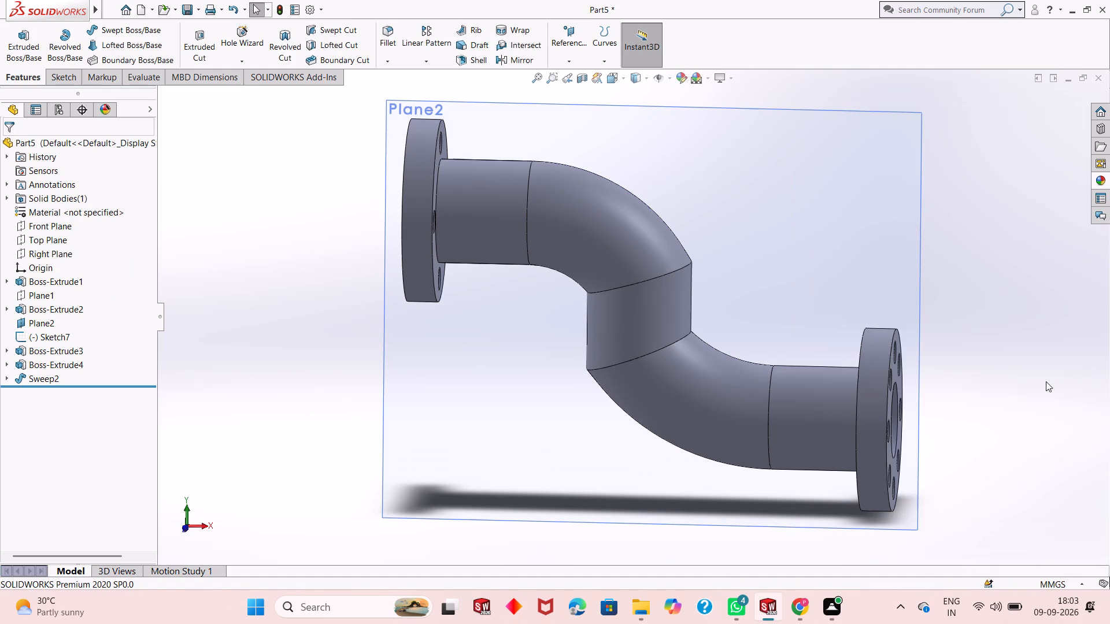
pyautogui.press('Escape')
# Fillet the edges of the swept body's straight middle face with a 10 mm radius.
pyautogui.click(387, 29)
pyautogui.click(653, 308)
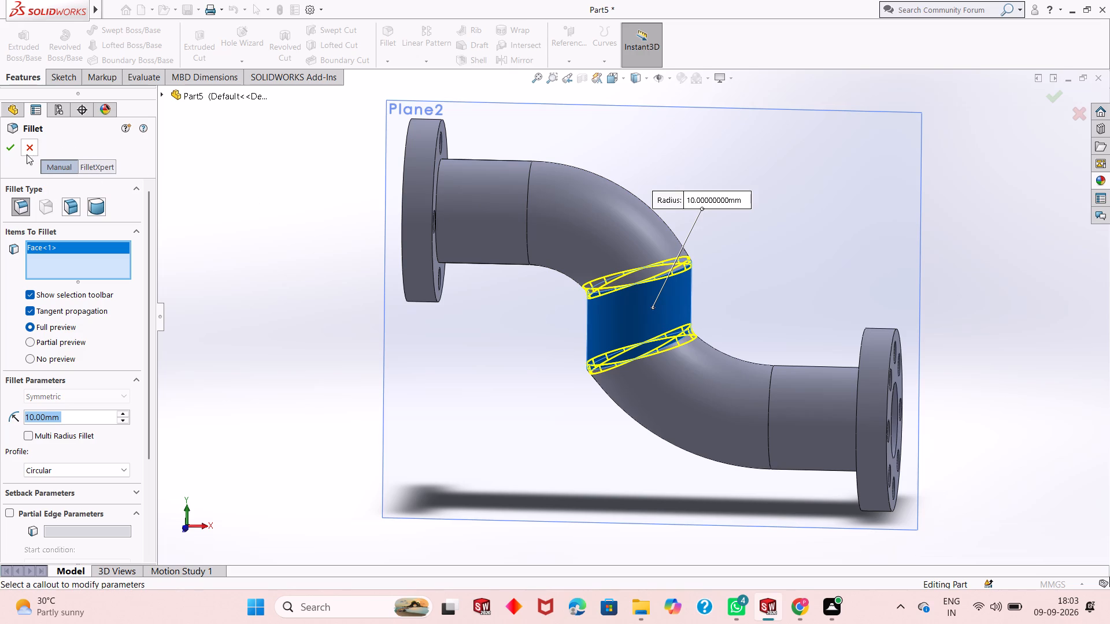
pyautogui.click(9, 152)
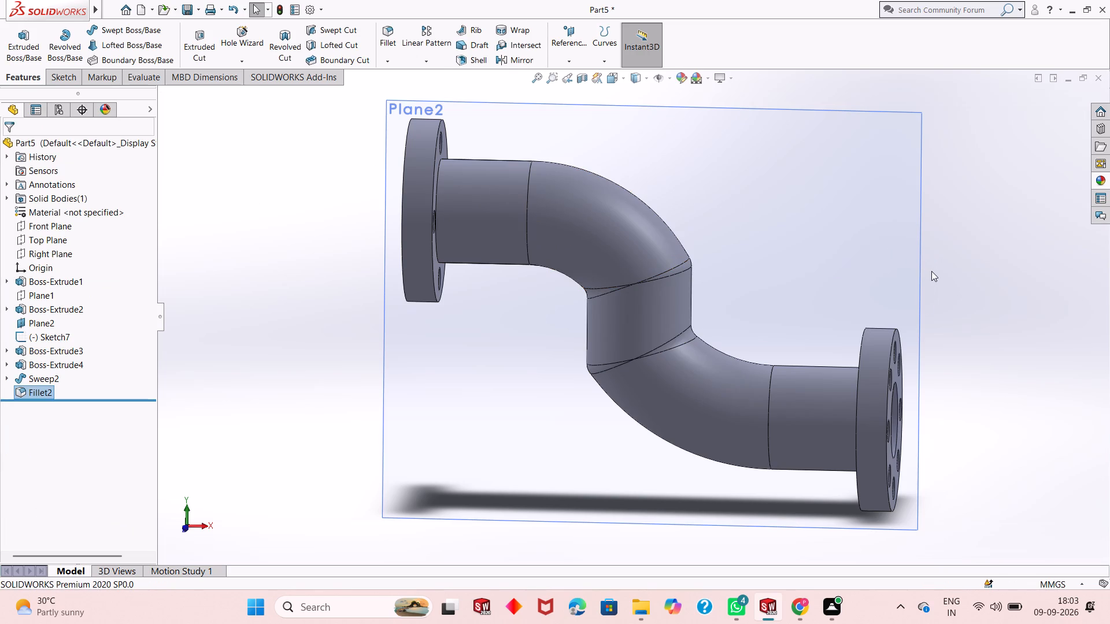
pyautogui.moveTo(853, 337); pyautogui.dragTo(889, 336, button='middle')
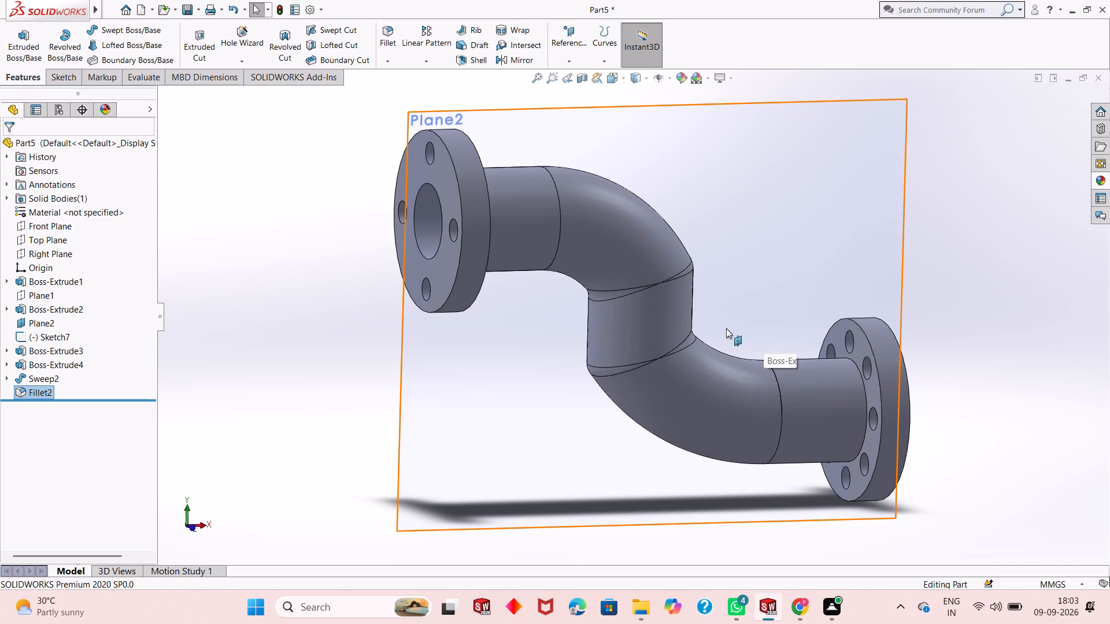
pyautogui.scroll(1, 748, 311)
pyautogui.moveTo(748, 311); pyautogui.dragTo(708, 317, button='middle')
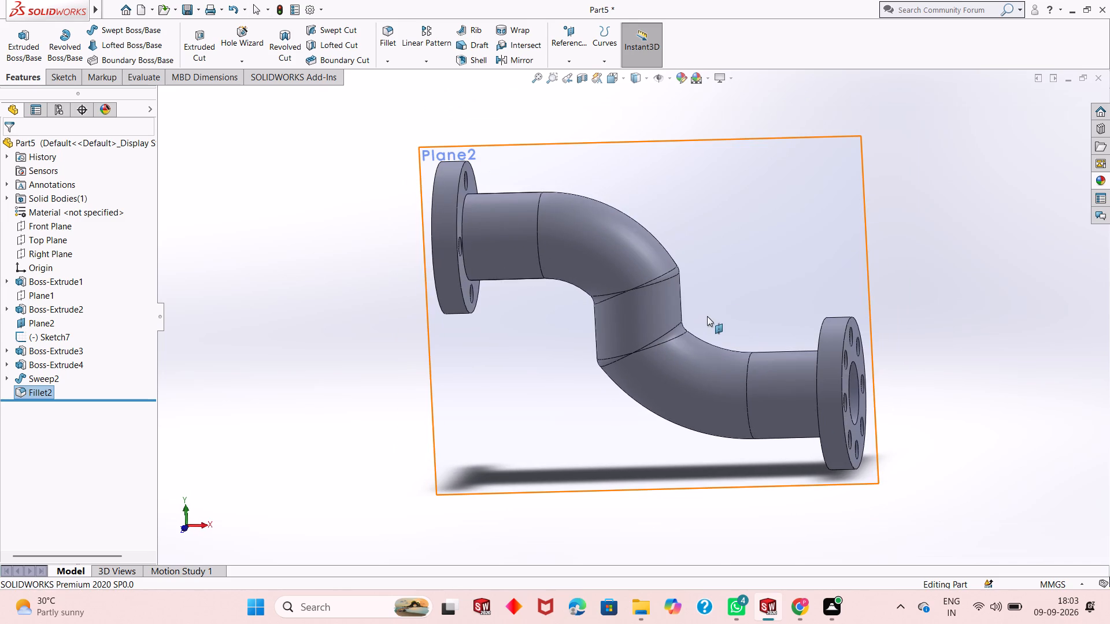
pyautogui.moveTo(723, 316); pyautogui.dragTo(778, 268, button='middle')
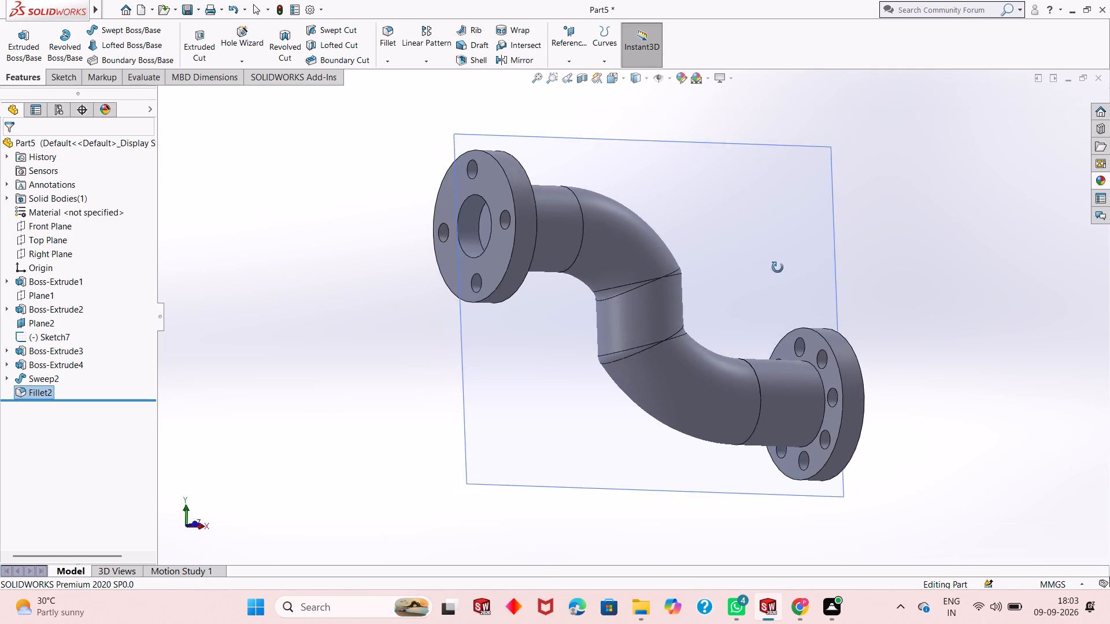
# Examine the filleted S-shaped pipe body and both drilled flanges from several angles.
pyautogui.moveTo(778, 268); pyautogui.dragTo(674, 298, button='middle')
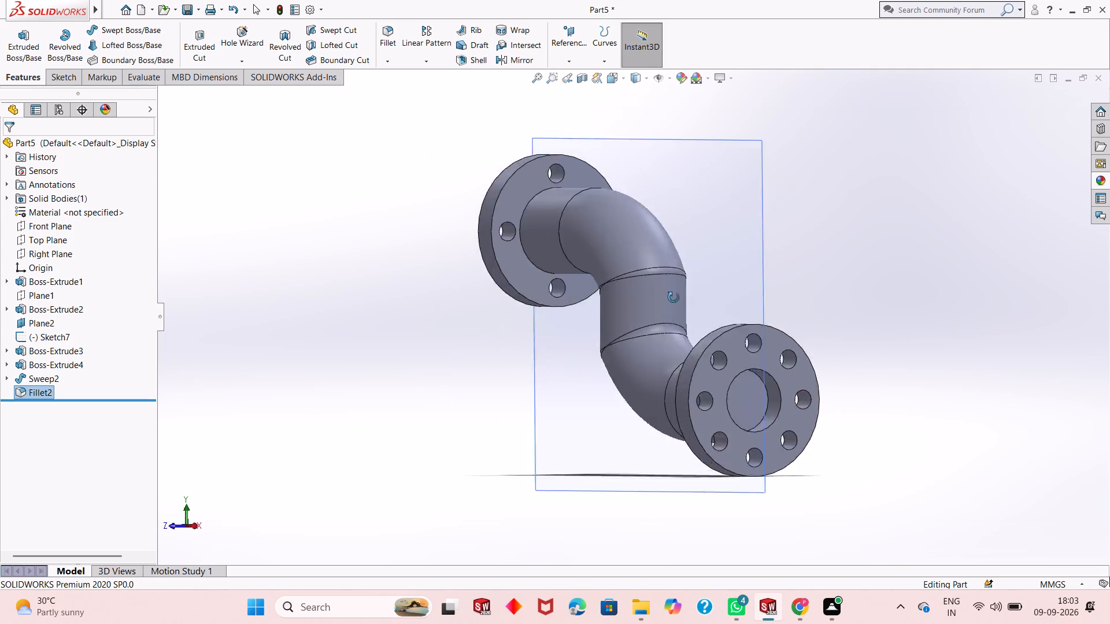
pyautogui.moveTo(674, 298); pyautogui.dragTo(772, 318, button='middle')
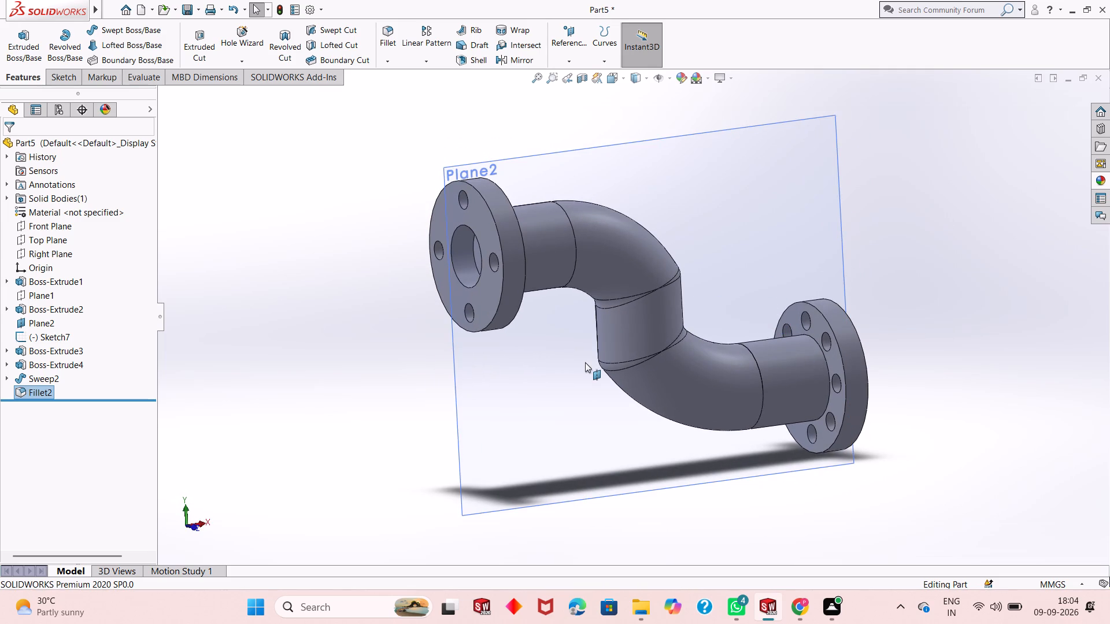
pyautogui.scroll(2, 585, 362)
pyautogui.moveTo(583, 364); pyautogui.dragTo(558, 320, button='middle')
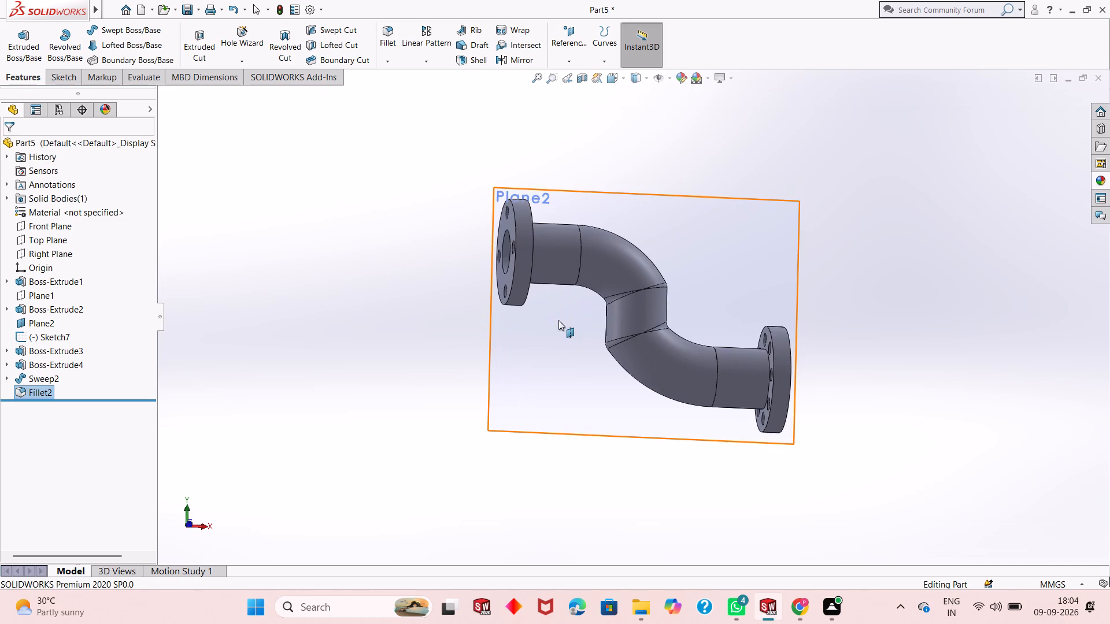
pyautogui.moveTo(558, 320); pyautogui.dragTo(564, 371, button='middle')
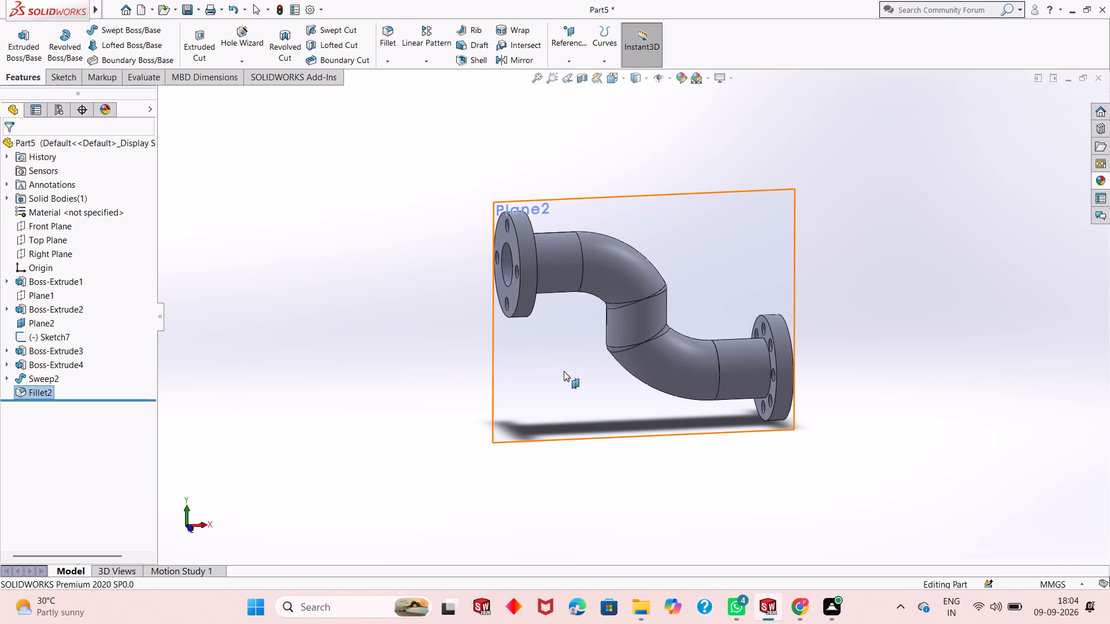
pyautogui.moveTo(575, 344); pyautogui.dragTo(645, 313, button='middle')
pyautogui.moveTo(613, 361); pyautogui.dragTo(560, 421, button='middle')
pyautogui.press('Escape')
pyautogui.moveTo(703, 245); pyautogui.dragTo(725, 275, button='middle')
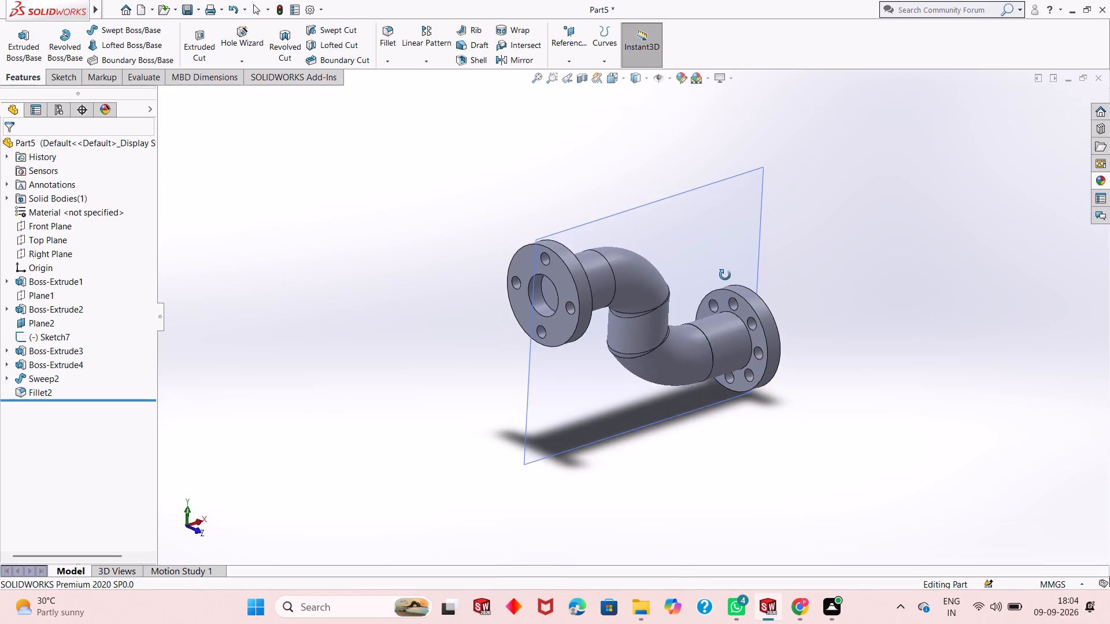
pyautogui.moveTo(725, 275); pyautogui.dragTo(724, 278, button='middle')
pyautogui.press('Escape')
pyautogui.press('Escape')
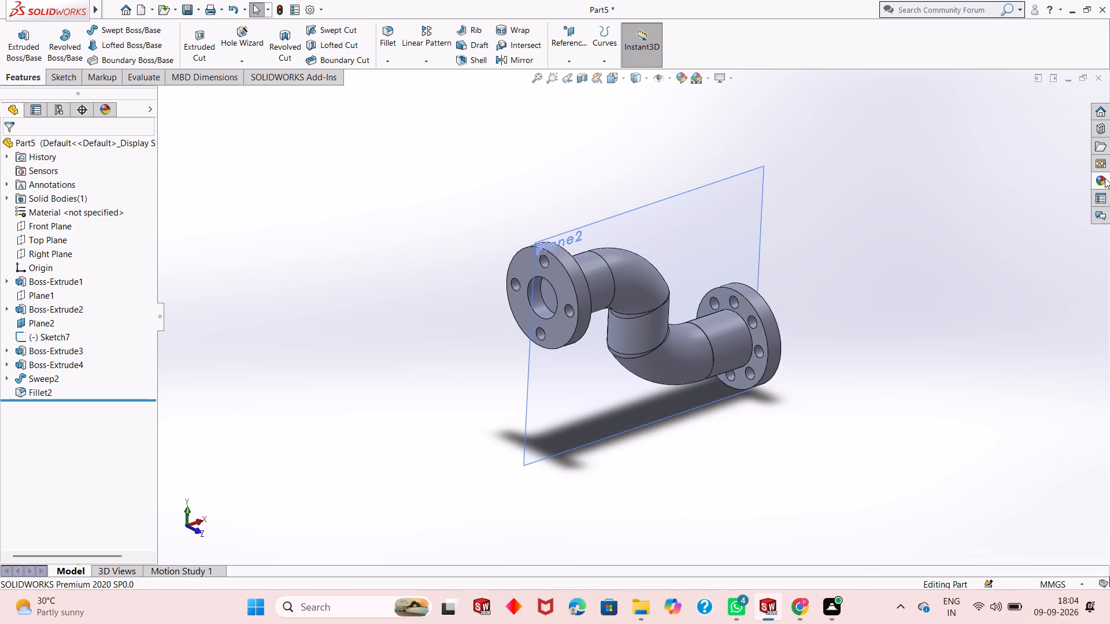
# Open the appearances library for colouring the pipe part.
pyautogui.click(1105, 179)
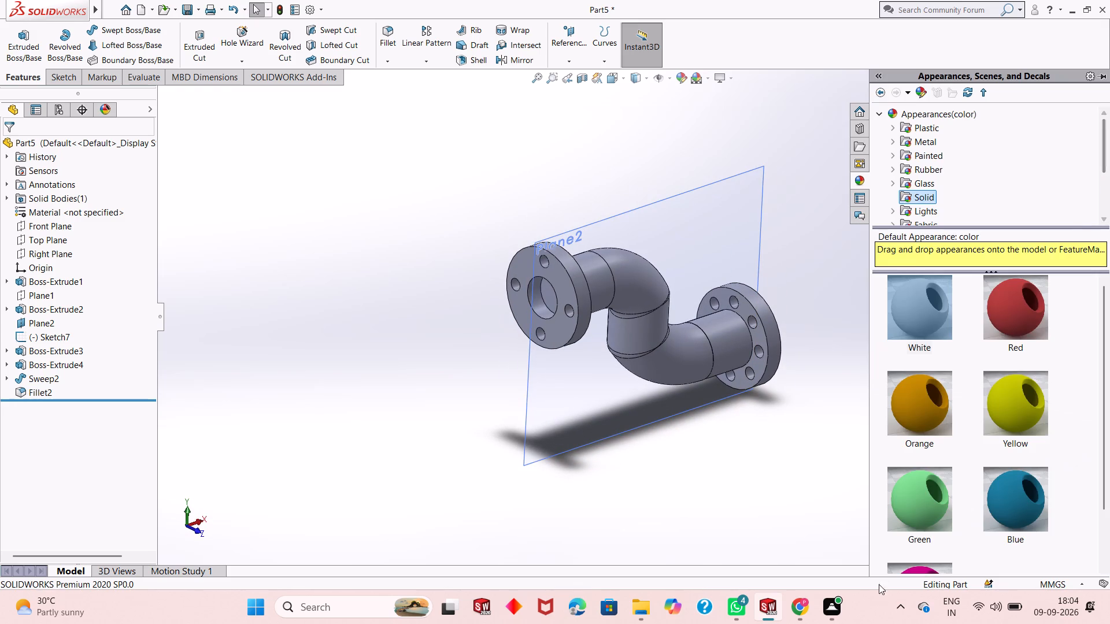
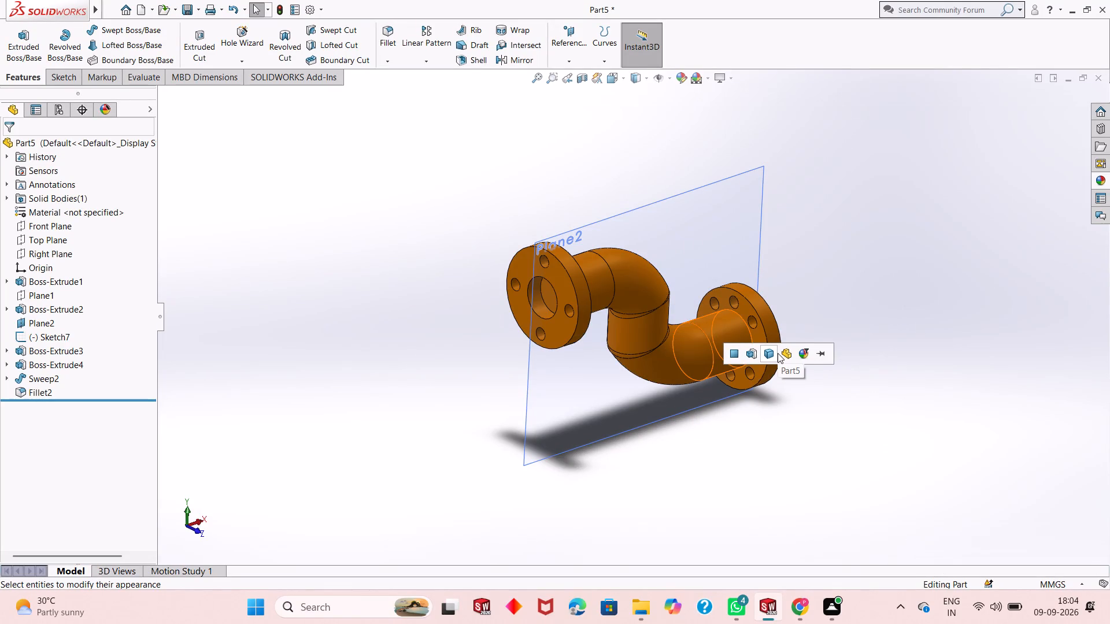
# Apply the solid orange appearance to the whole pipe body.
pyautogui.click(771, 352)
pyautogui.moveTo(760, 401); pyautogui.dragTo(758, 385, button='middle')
# Apply the polished copper metal appearance to the whole pipe body.
pyautogui.click(1109, 183)
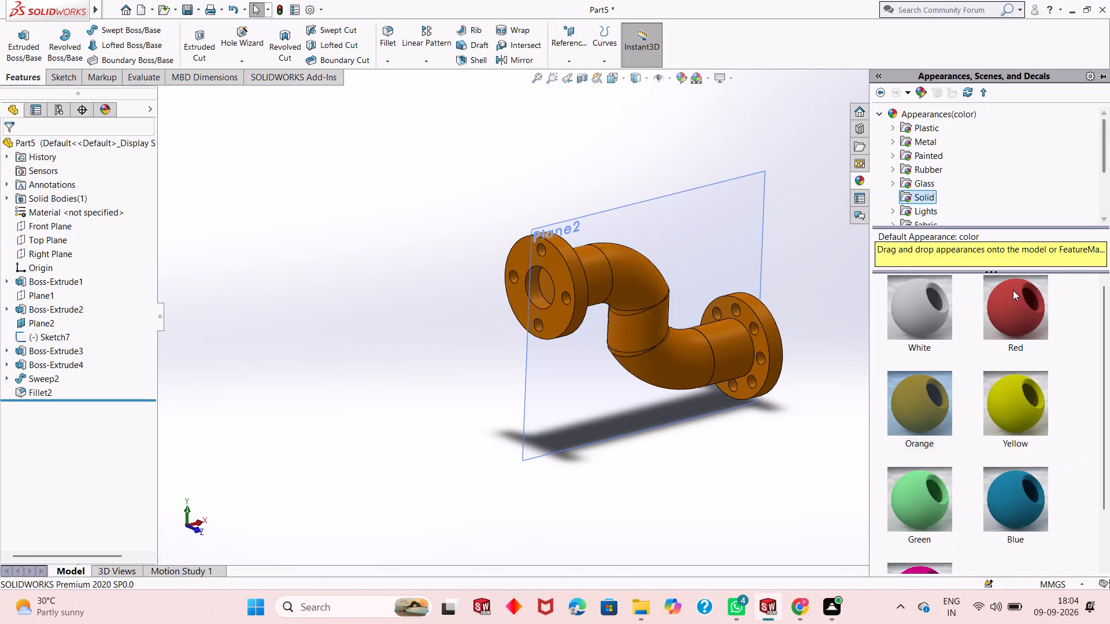
pyautogui.scroll(-3, 1015, 289)
pyautogui.scroll(3, 971, 283)
pyautogui.click(933, 152)
pyautogui.click(931, 171)
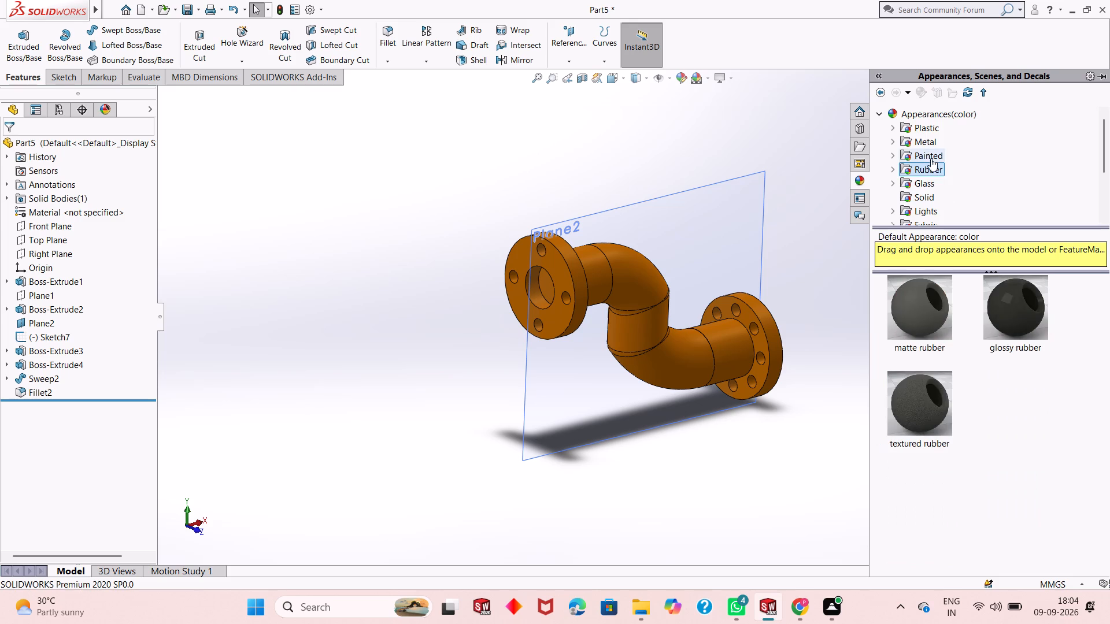
pyautogui.click(928, 138)
pyautogui.click(1022, 407)
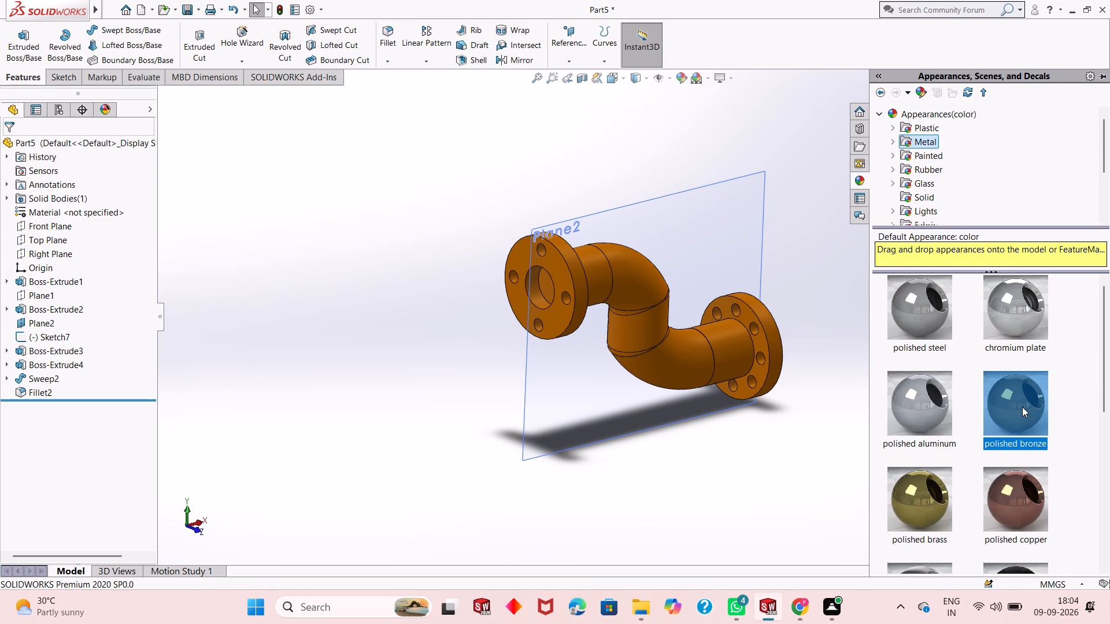
pyautogui.moveTo(1021, 502); pyautogui.dragTo(663, 311)
pyautogui.click(676, 313)
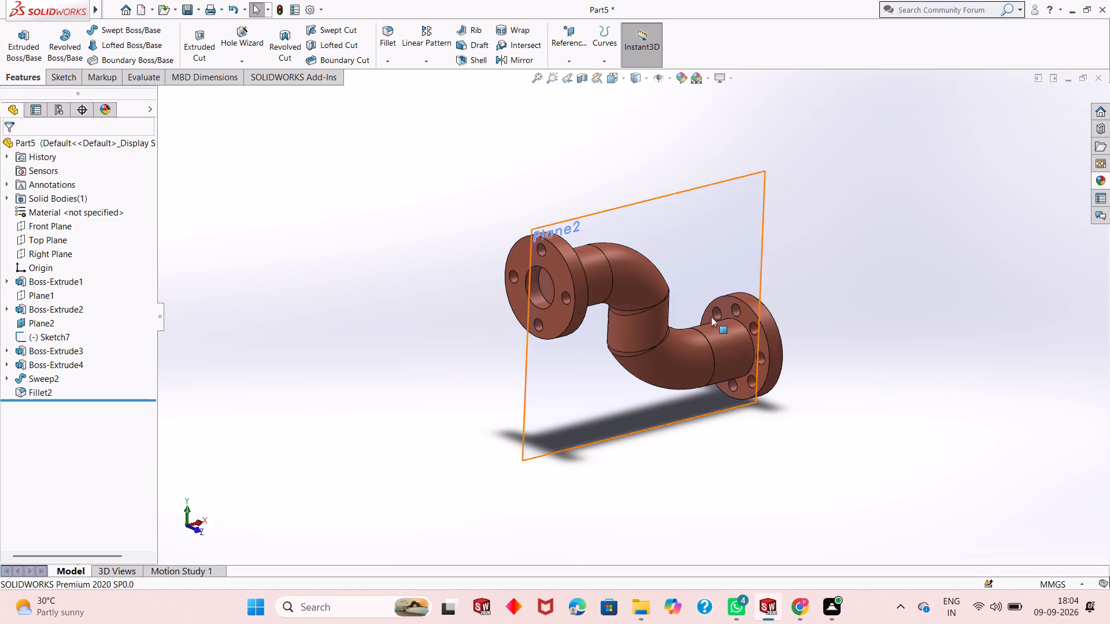
# Hide Plane2 so the pipe is displayed without the reference plane.
pyautogui.moveTo(847, 332); pyautogui.dragTo(842, 326, button='middle')
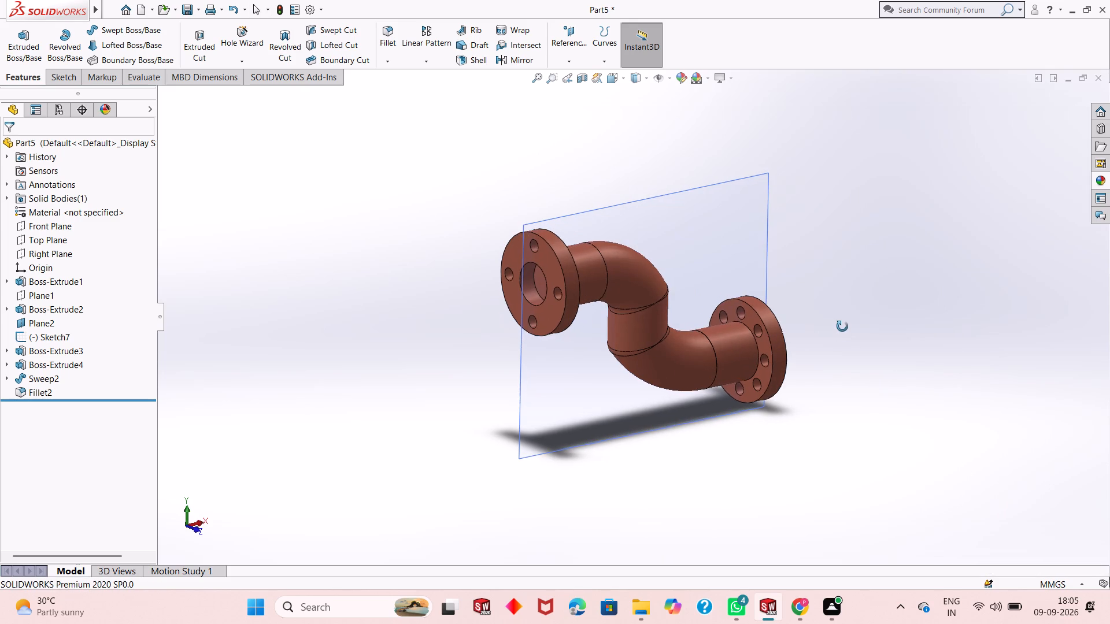
pyautogui.moveTo(842, 326); pyautogui.dragTo(841, 319, button='middle')
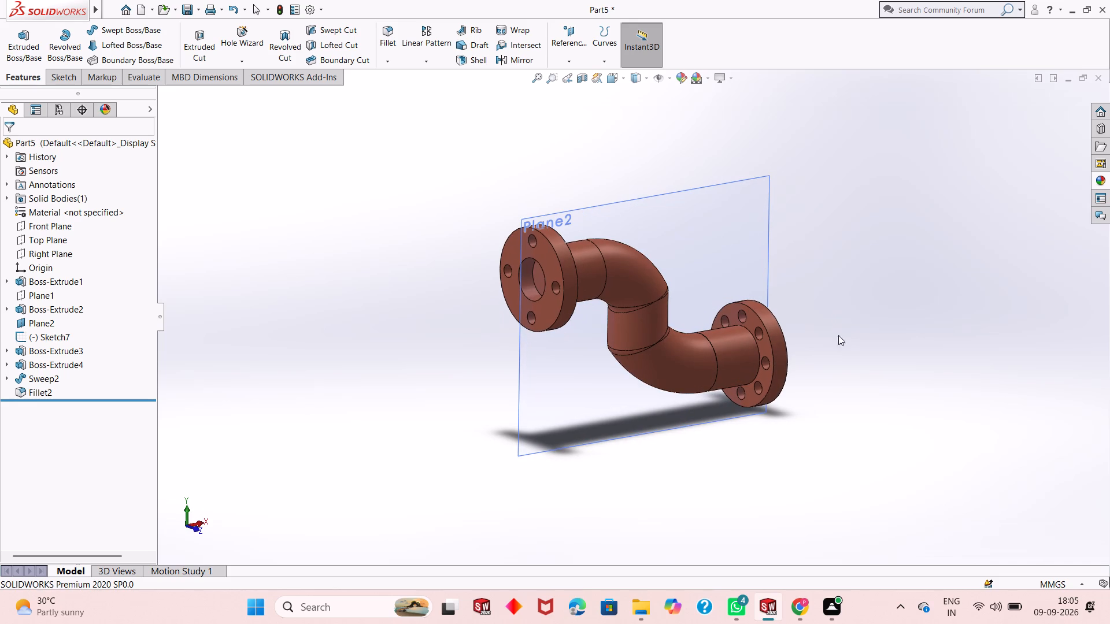
pyautogui.moveTo(812, 371); pyautogui.dragTo(841, 346, button='middle')
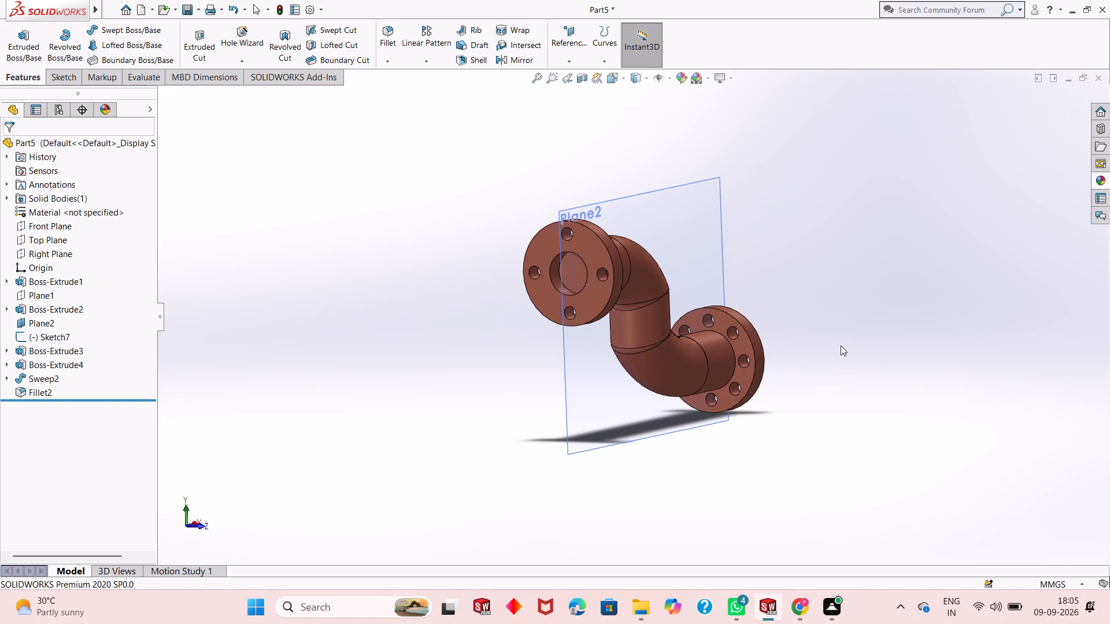
pyautogui.moveTo(789, 285); pyautogui.dragTo(782, 292, button='middle')
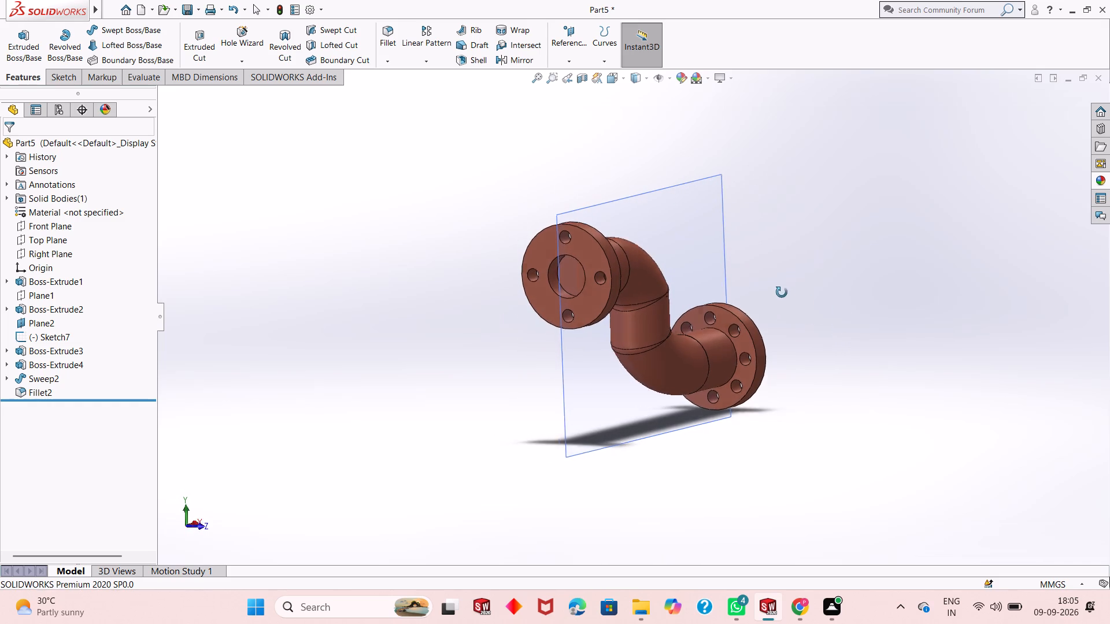
pyautogui.moveTo(782, 292); pyautogui.dragTo(767, 302, button='middle')
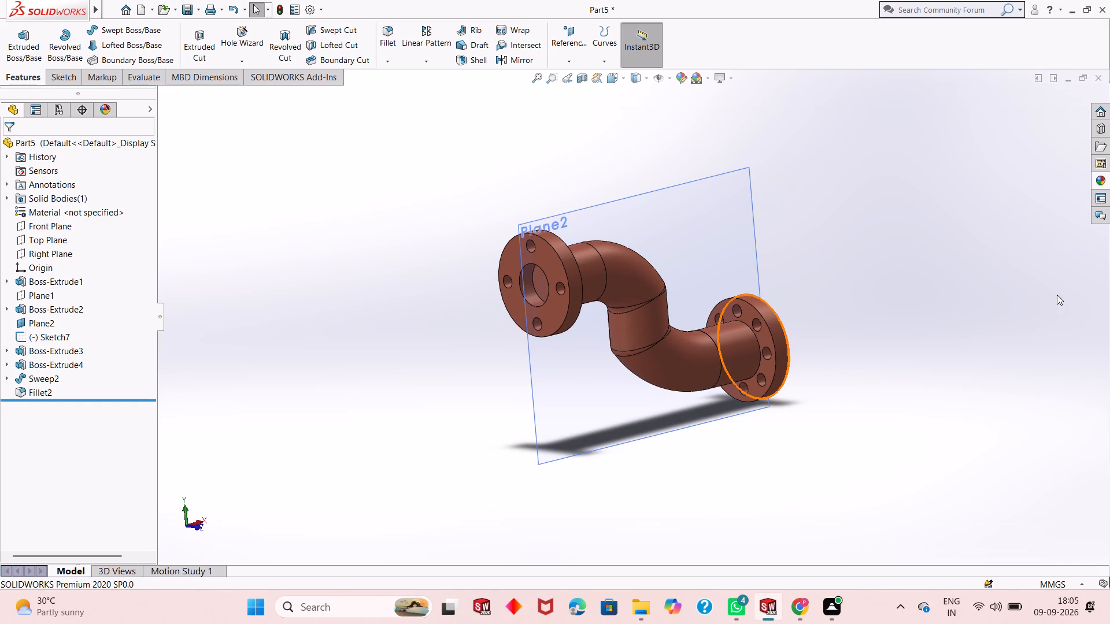
pyautogui.moveTo(856, 354); pyautogui.dragTo(851, 366, button='middle')
pyautogui.click(734, 187)
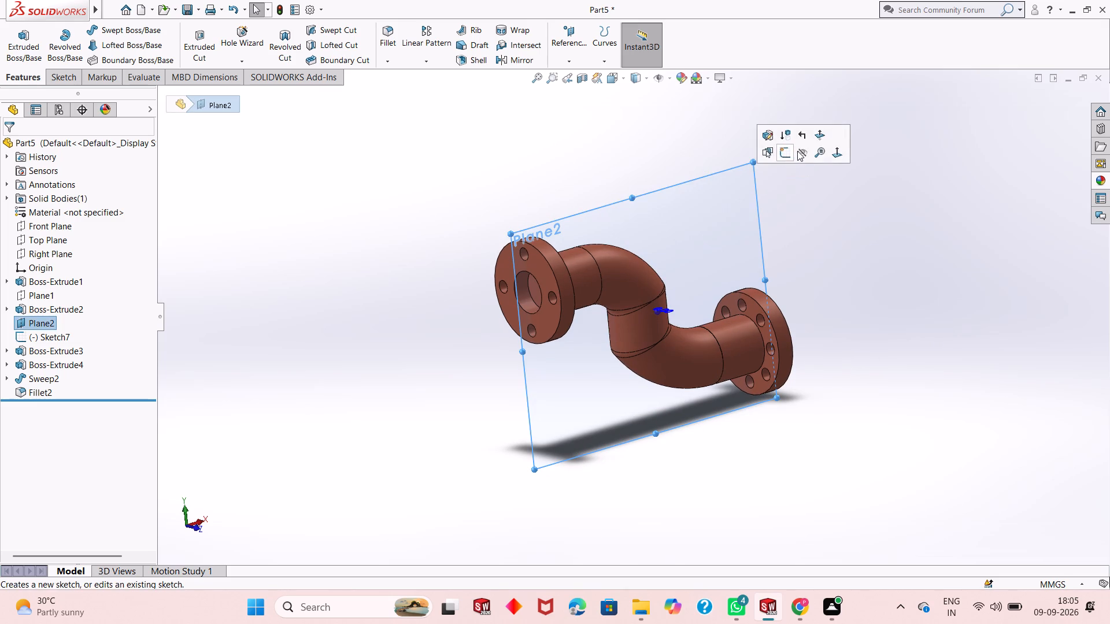
pyautogui.click(801, 151)
pyautogui.middleClick(768, 314)
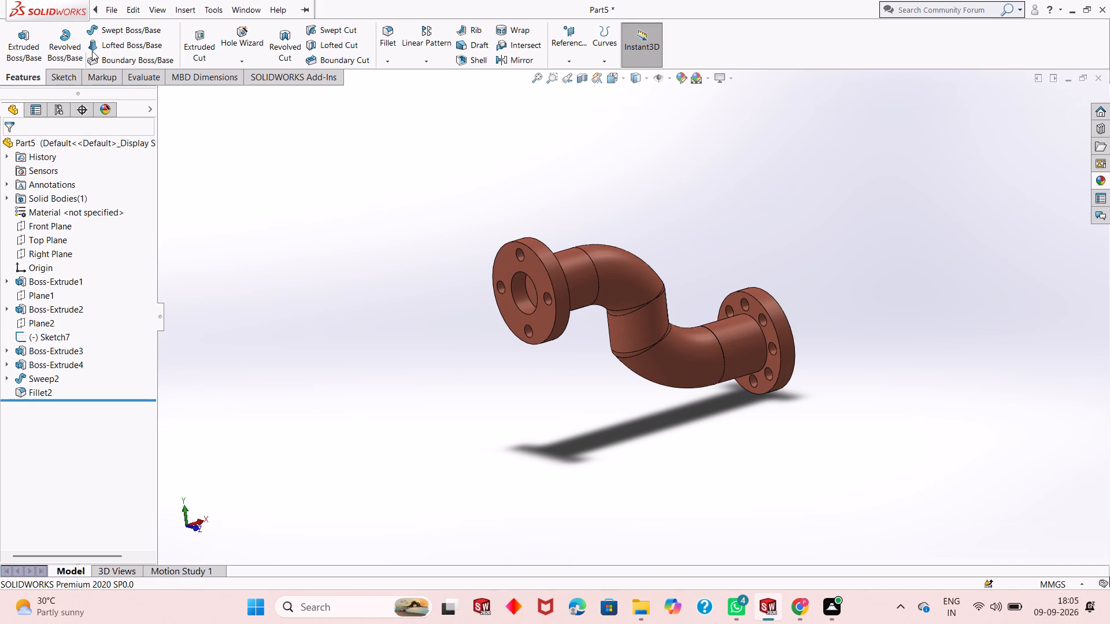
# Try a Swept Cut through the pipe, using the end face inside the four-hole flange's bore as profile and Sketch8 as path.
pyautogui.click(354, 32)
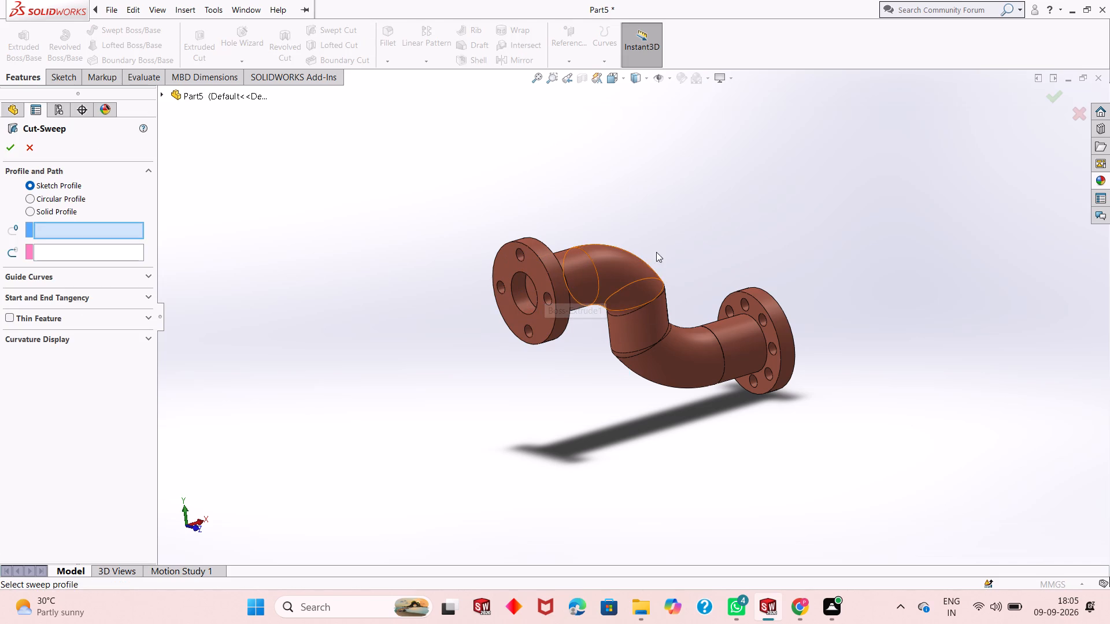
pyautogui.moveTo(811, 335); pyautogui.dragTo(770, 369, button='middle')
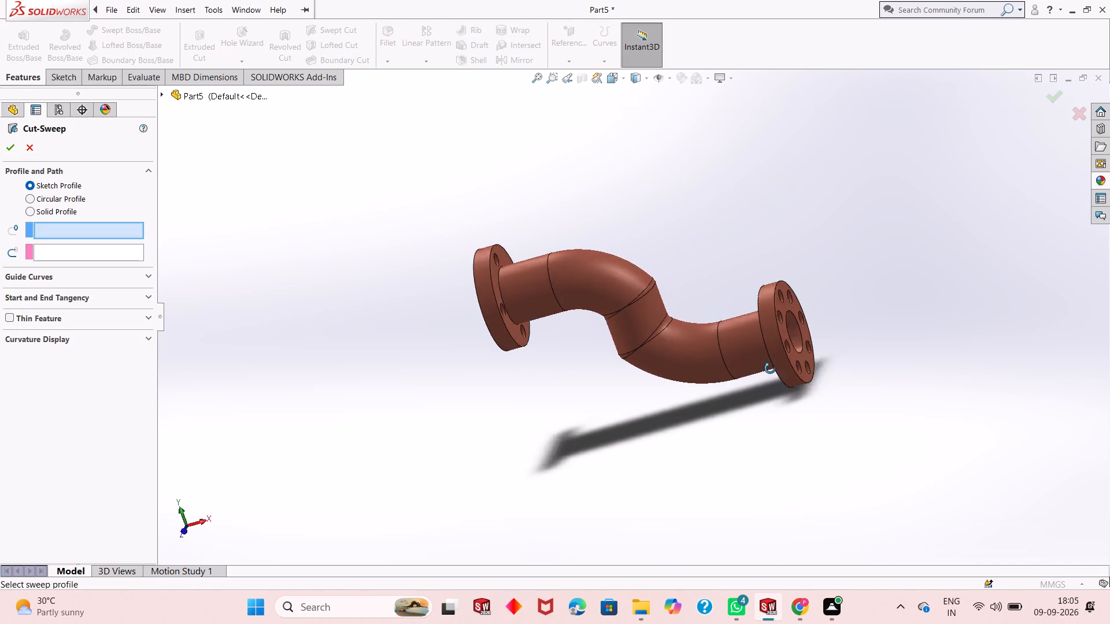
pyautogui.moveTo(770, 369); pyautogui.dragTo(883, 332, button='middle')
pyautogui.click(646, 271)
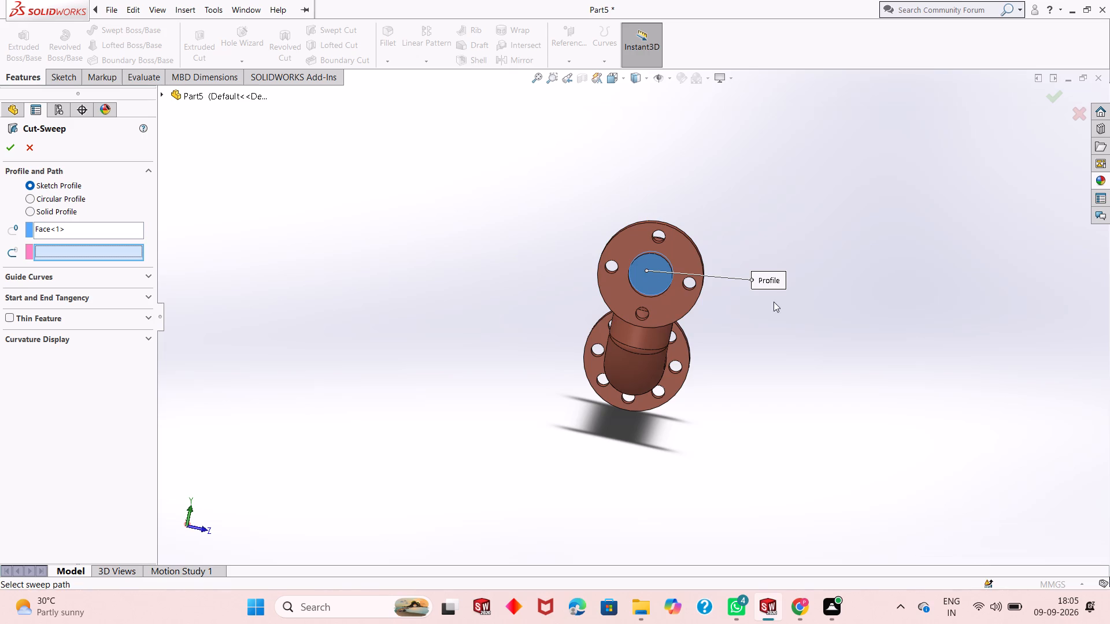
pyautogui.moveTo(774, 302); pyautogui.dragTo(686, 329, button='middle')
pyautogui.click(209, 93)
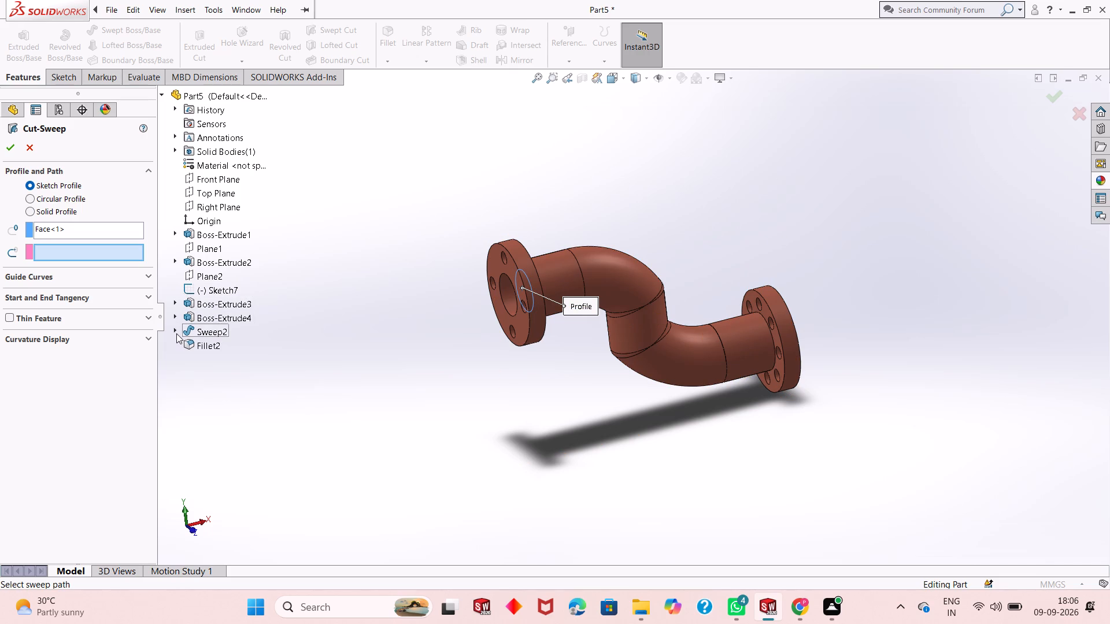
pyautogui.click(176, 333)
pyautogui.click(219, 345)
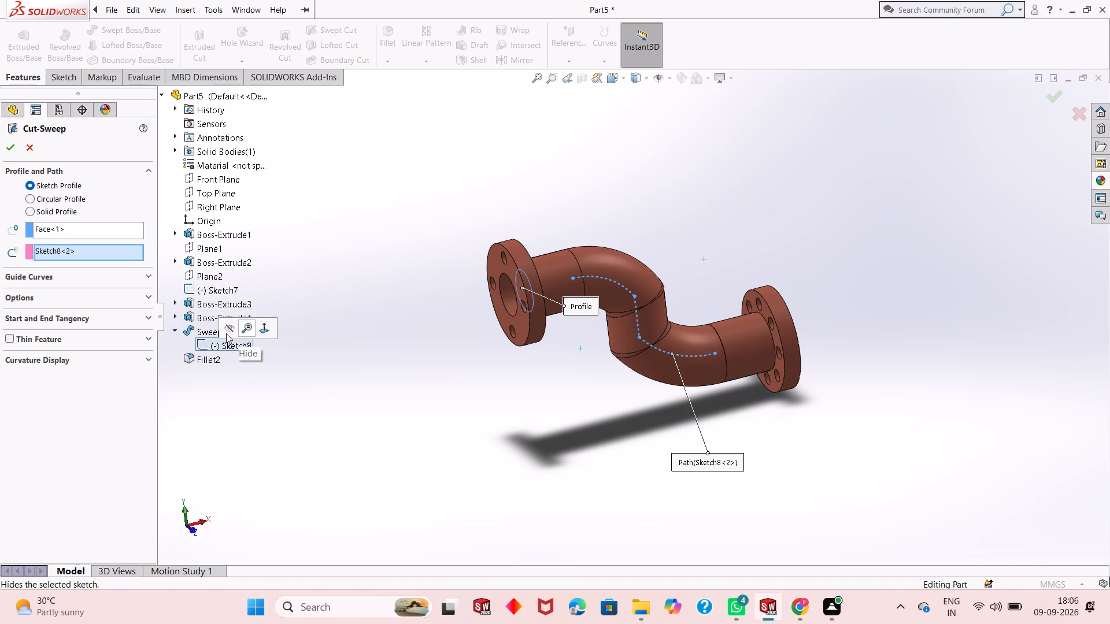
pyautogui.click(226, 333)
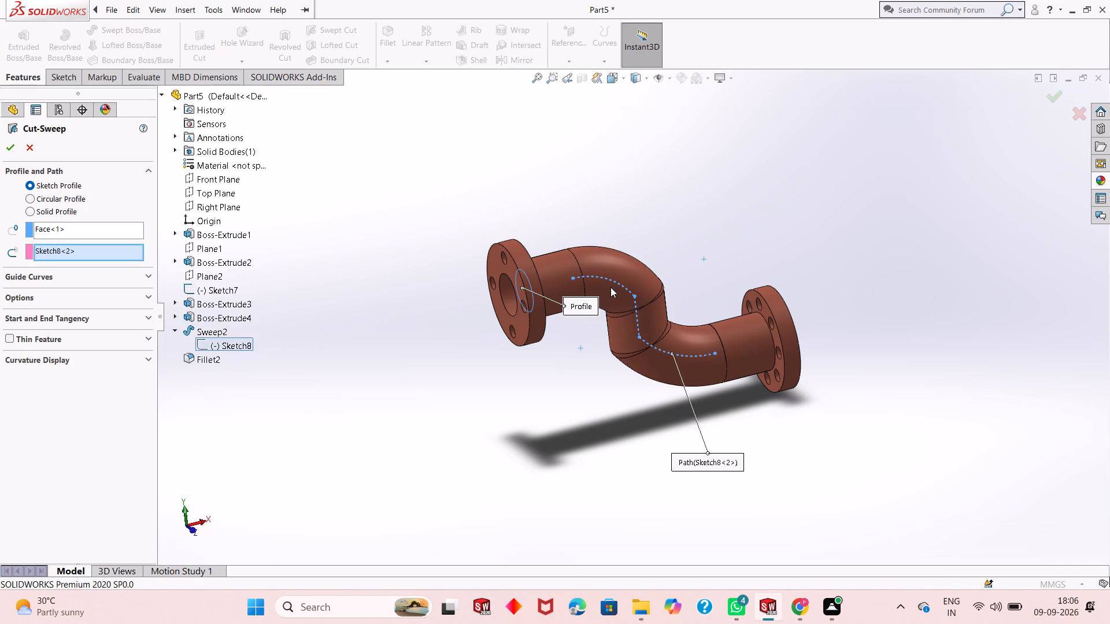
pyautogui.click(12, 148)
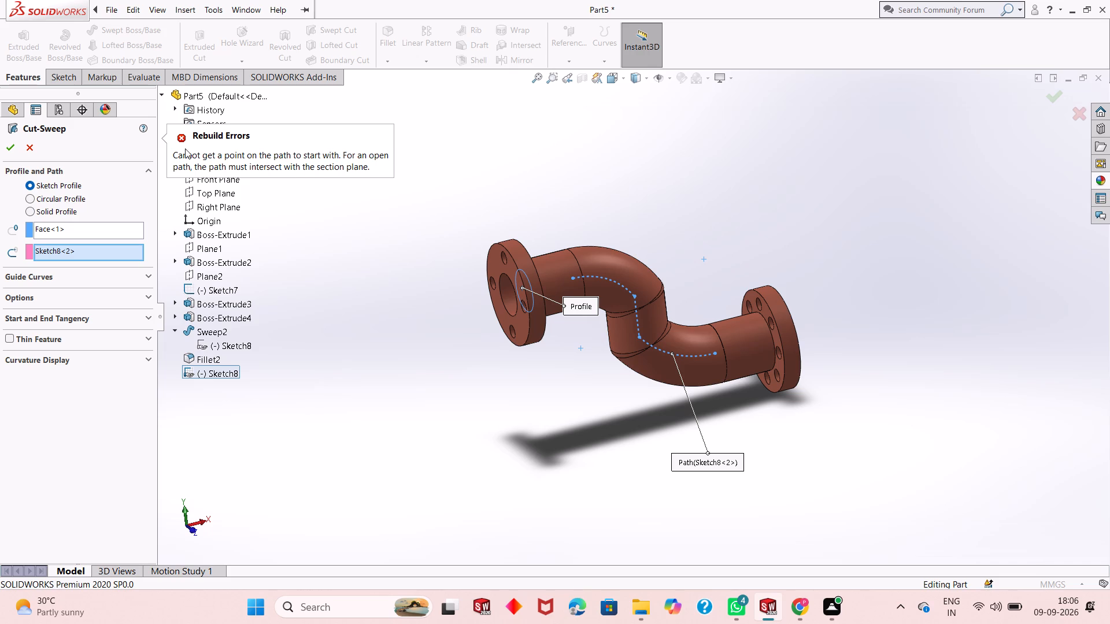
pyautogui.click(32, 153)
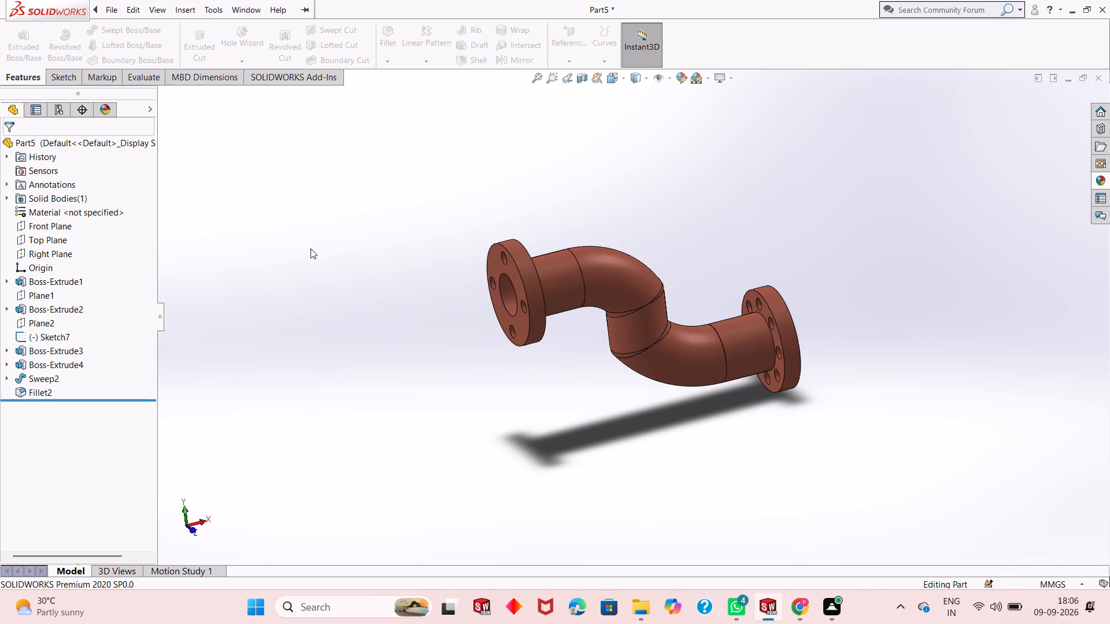
# Apply the polished steel appearance to only the cylindrical wall of the four-hole flange's bore.
pyautogui.moveTo(523, 309); pyautogui.dragTo(553, 261, button='middle')
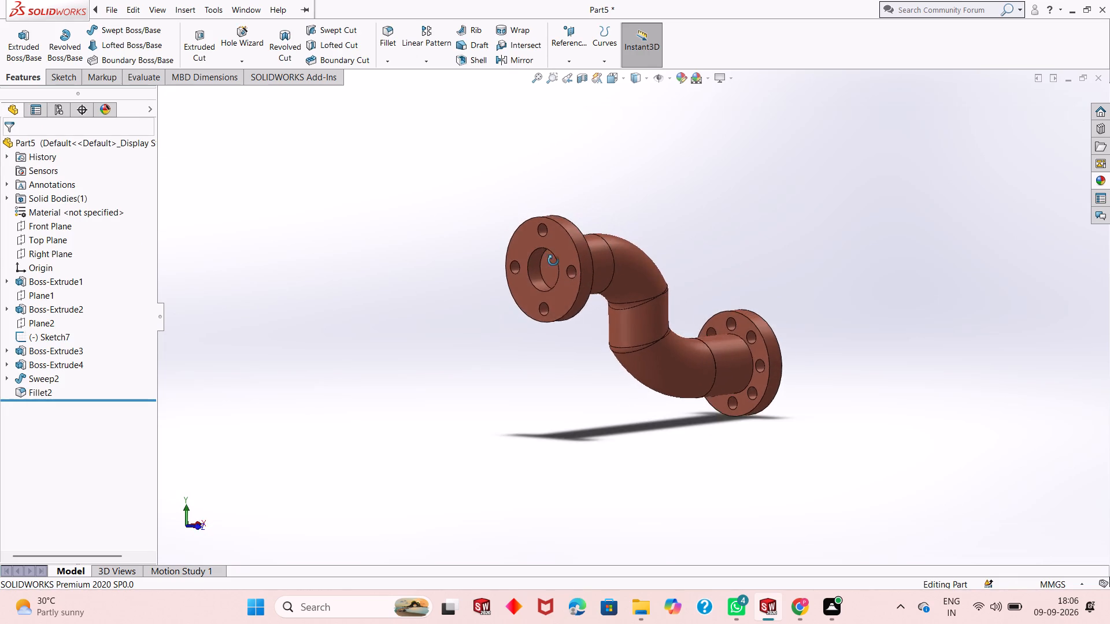
pyautogui.moveTo(553, 261); pyautogui.dragTo(531, 278, button='middle')
pyautogui.moveTo(635, 254); pyautogui.dragTo(639, 254, button='middle')
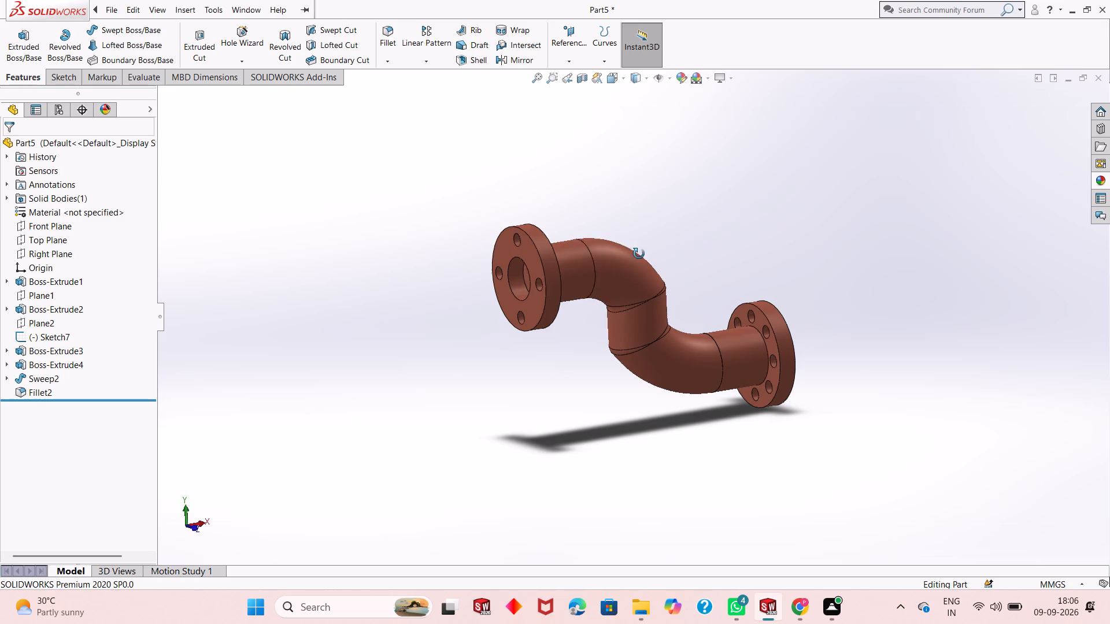
pyautogui.moveTo(639, 254); pyautogui.dragTo(644, 254, button='middle')
pyautogui.press('Escape')
pyautogui.click(1095, 180)
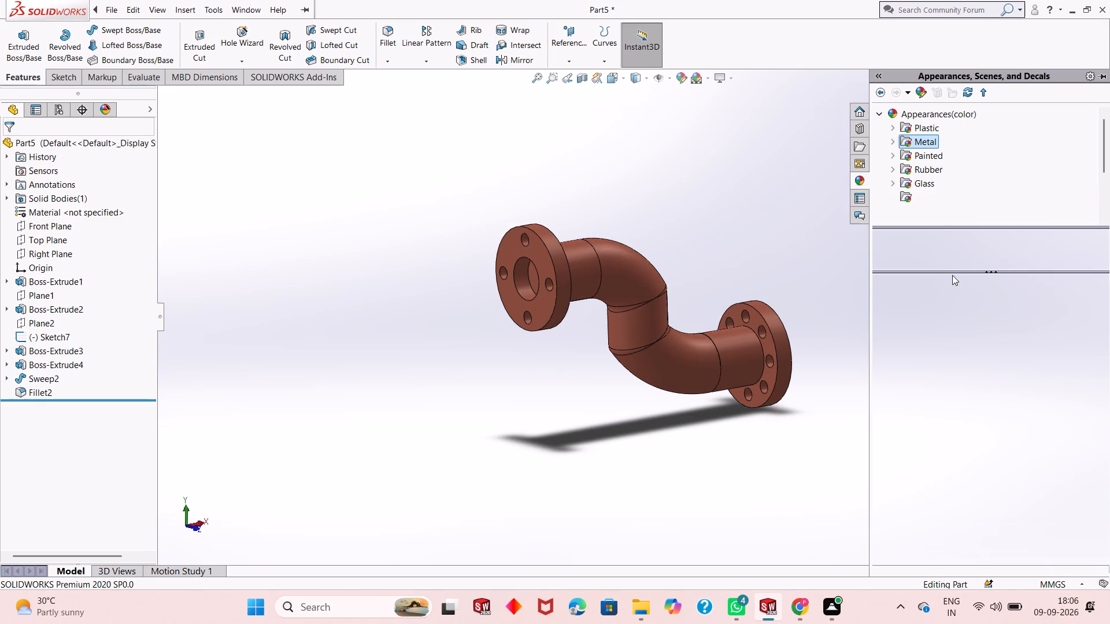
pyautogui.moveTo(933, 322); pyautogui.dragTo(541, 292)
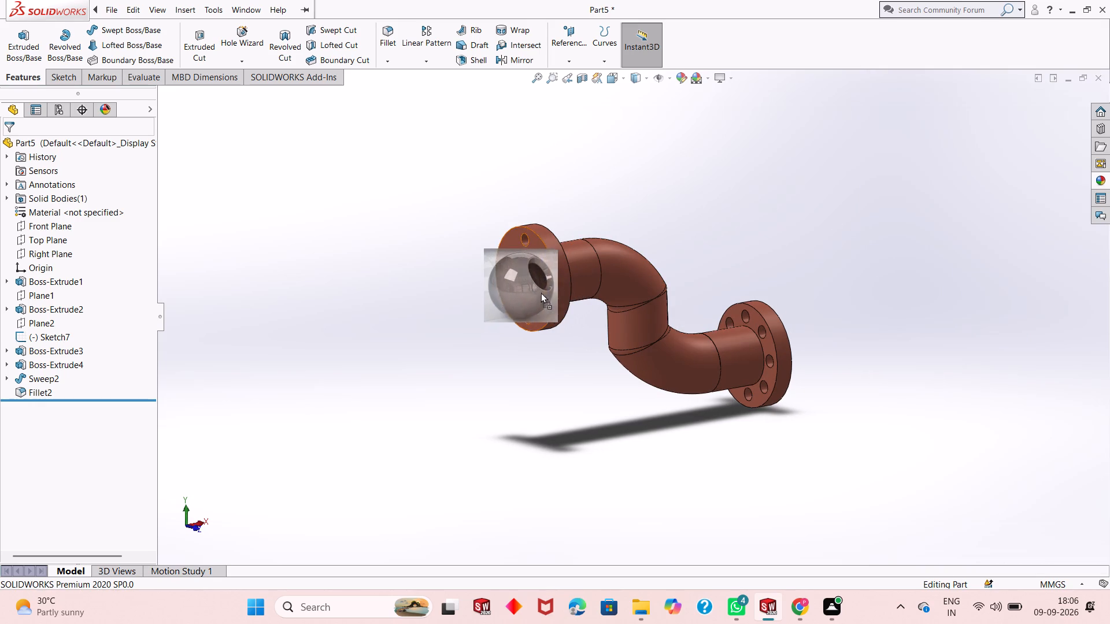
pyautogui.moveTo(541, 292); pyautogui.dragTo(527, 286)
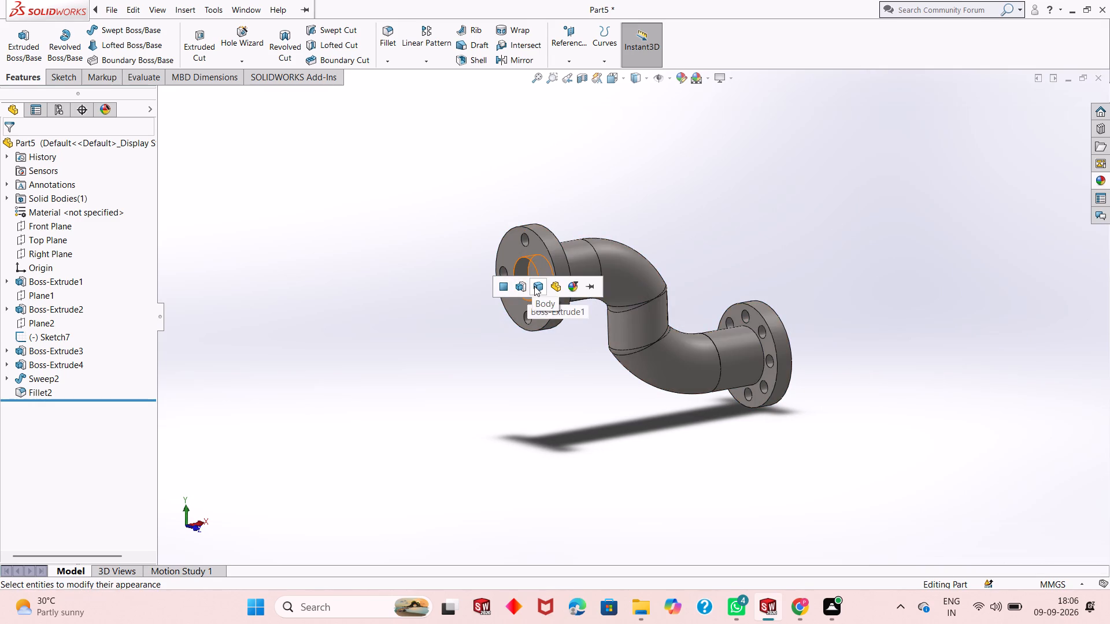
pyautogui.click(503, 289)
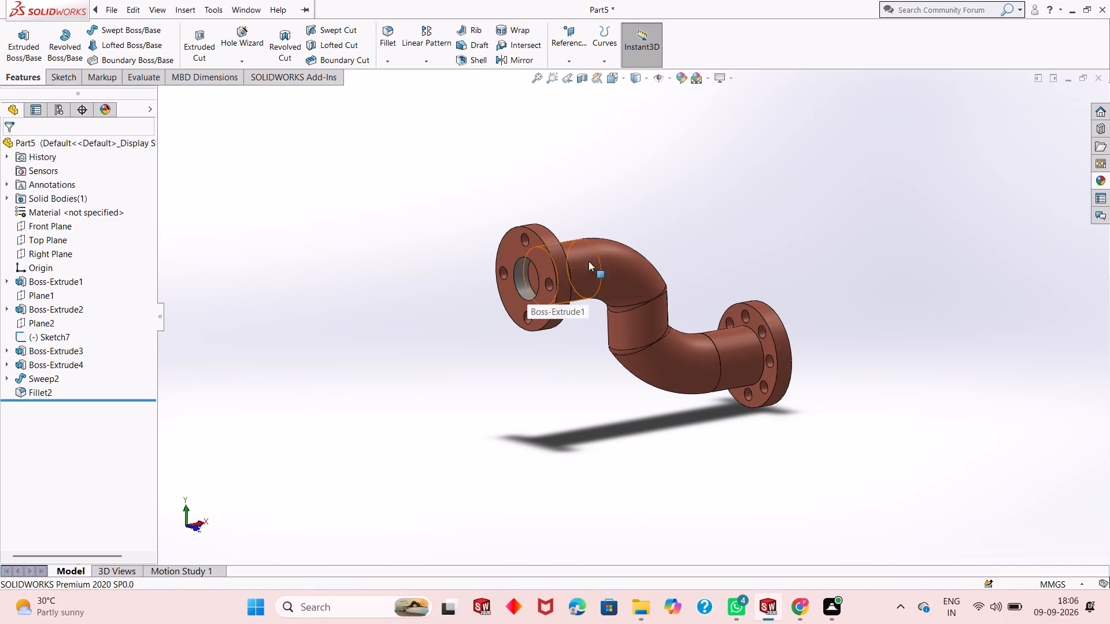
# Apply the polished steel appearance to the flat end face inside the four-hole flange's bore.
pyautogui.click(1096, 183)
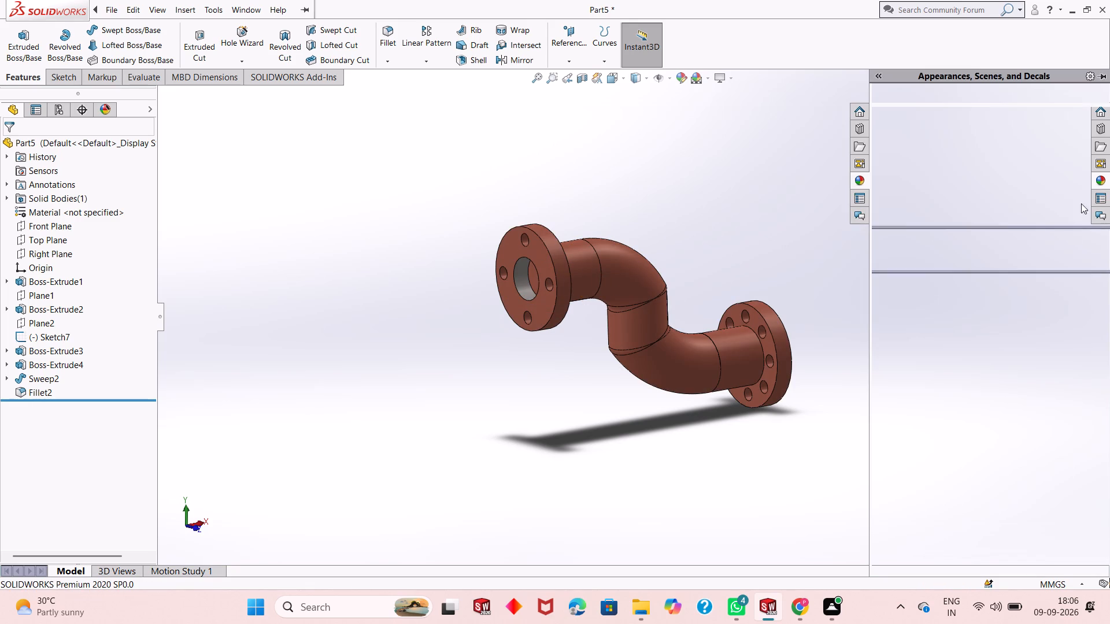
pyautogui.moveTo(917, 315); pyautogui.dragTo(510, 291)
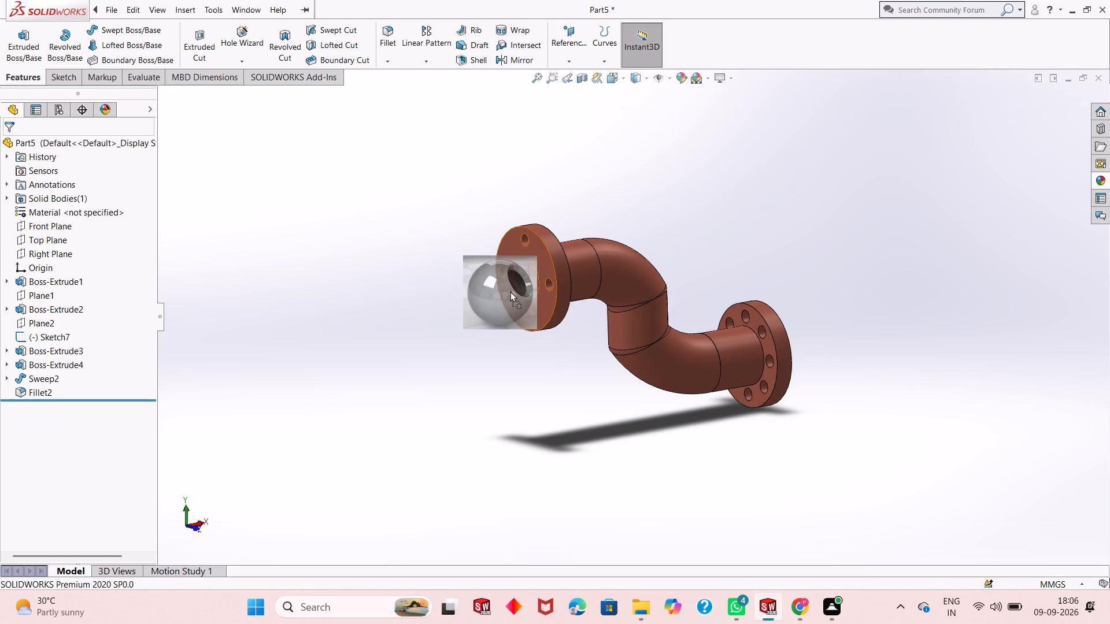
pyautogui.moveTo(510, 291); pyautogui.dragTo(531, 281)
pyautogui.click(531, 281)
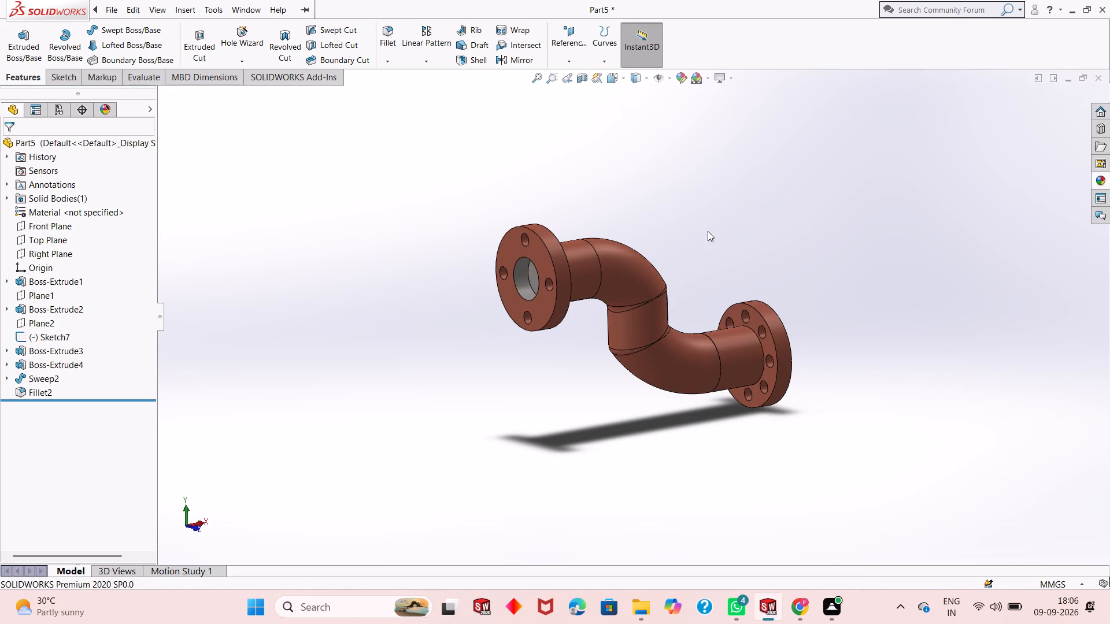
# Apply the polished steel appearance to the front face of the four-hole flange.
pyautogui.click(1098, 174)
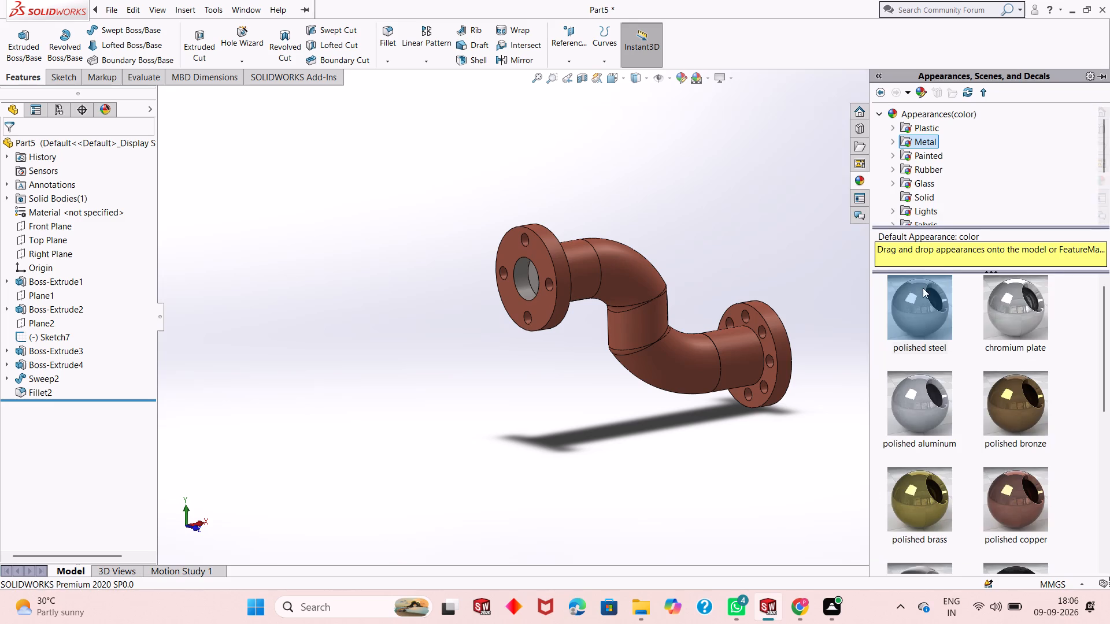
pyautogui.moveTo(923, 298); pyautogui.dragTo(499, 269)
pyautogui.click(499, 269)
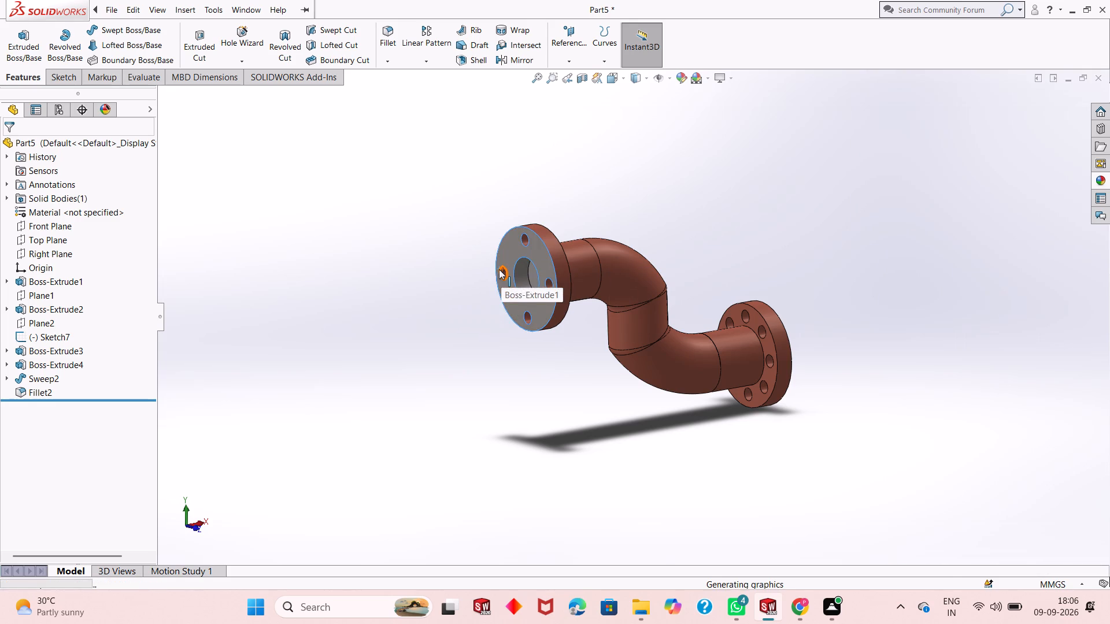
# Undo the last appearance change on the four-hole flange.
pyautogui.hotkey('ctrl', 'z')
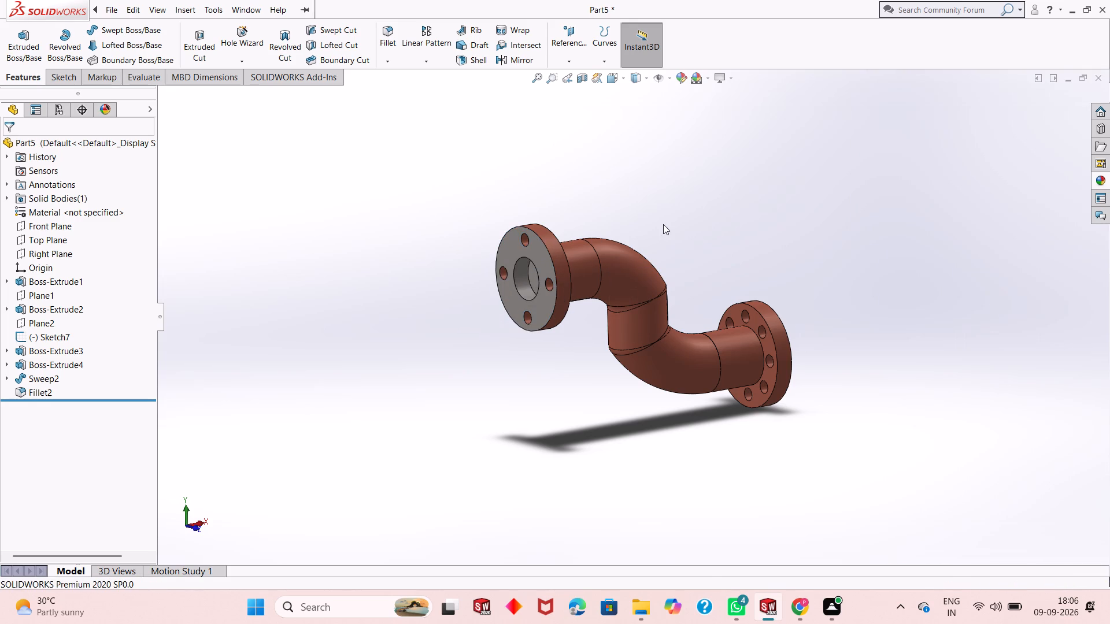
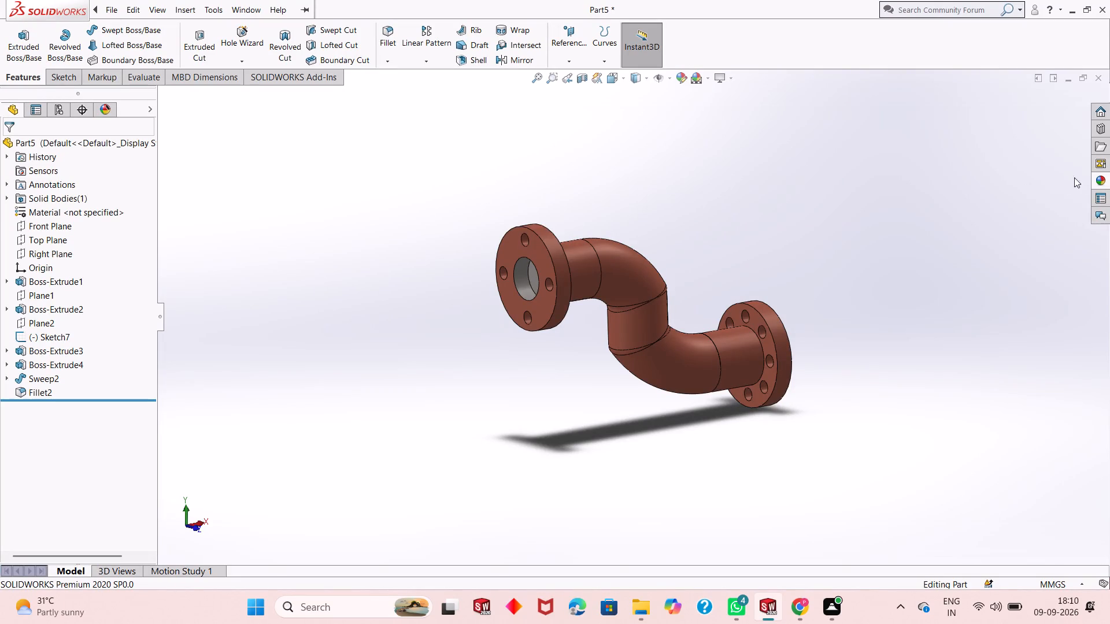
# Apply the polished steel appearance to only the walls of the left and top bolt holes in the four-hole flange.
pyautogui.click(1097, 180)
pyautogui.moveTo(916, 302); pyautogui.dragTo(490, 269)
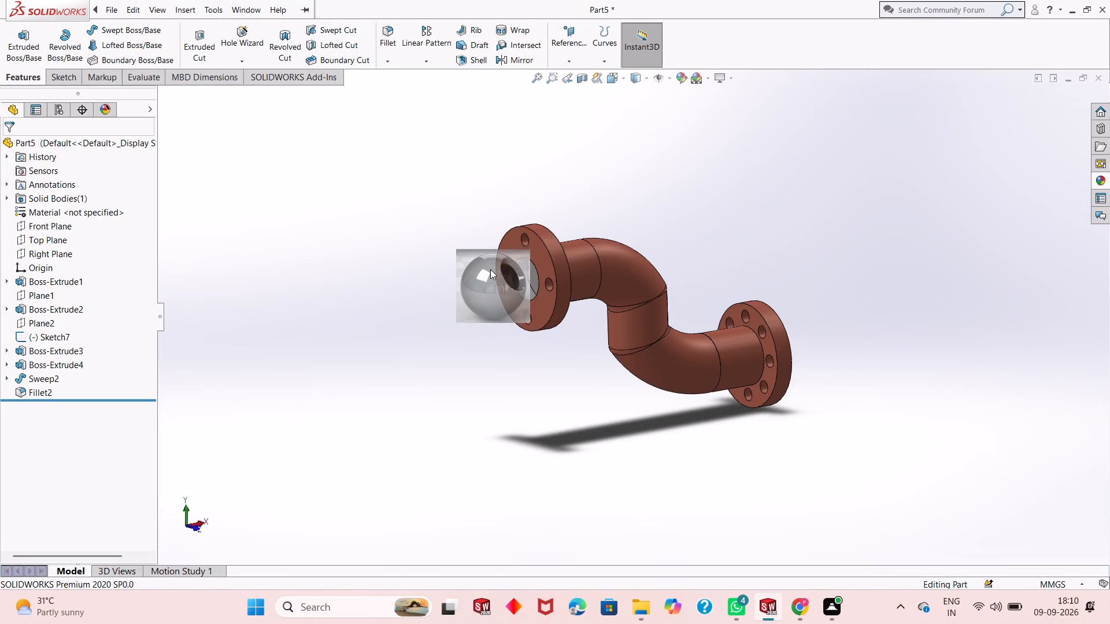
pyautogui.moveTo(490, 269); pyautogui.dragTo(505, 269)
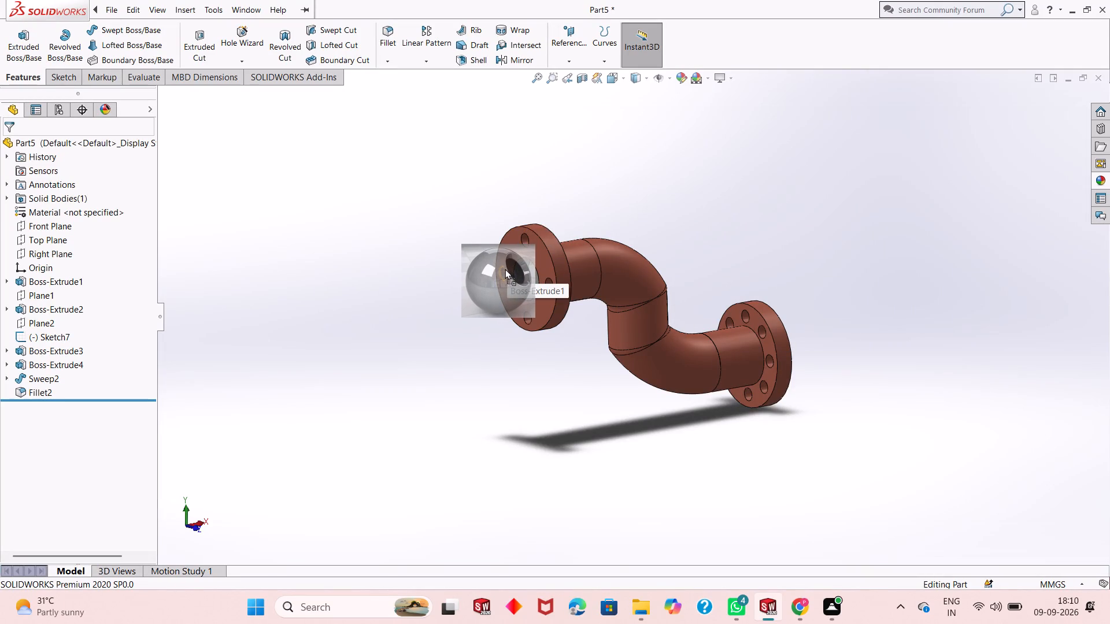
pyautogui.moveTo(505, 269); pyautogui.dragTo(504, 269)
pyautogui.click(504, 270)
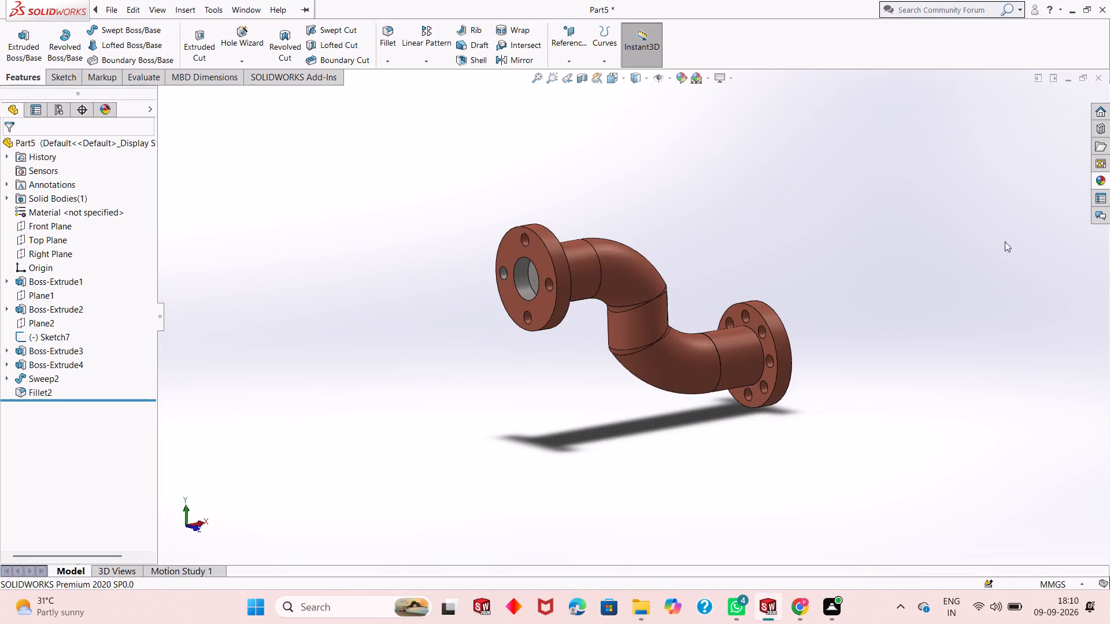
pyautogui.click(1104, 181)
pyautogui.moveTo(911, 317); pyautogui.dragTo(550, 242)
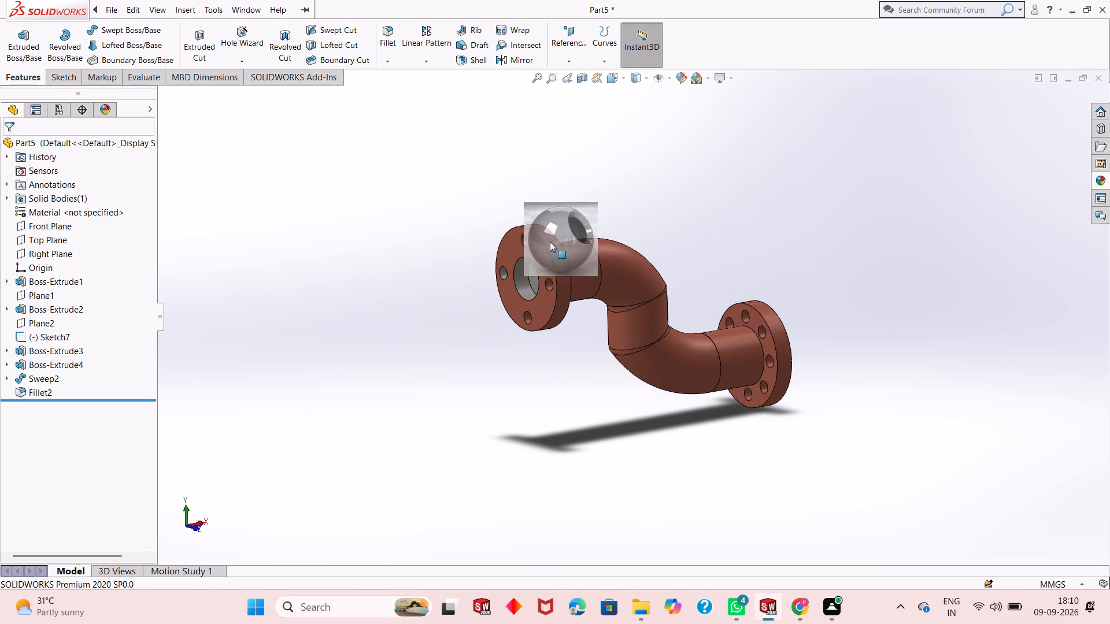
pyautogui.moveTo(550, 242); pyautogui.dragTo(524, 242)
pyautogui.click(523, 243)
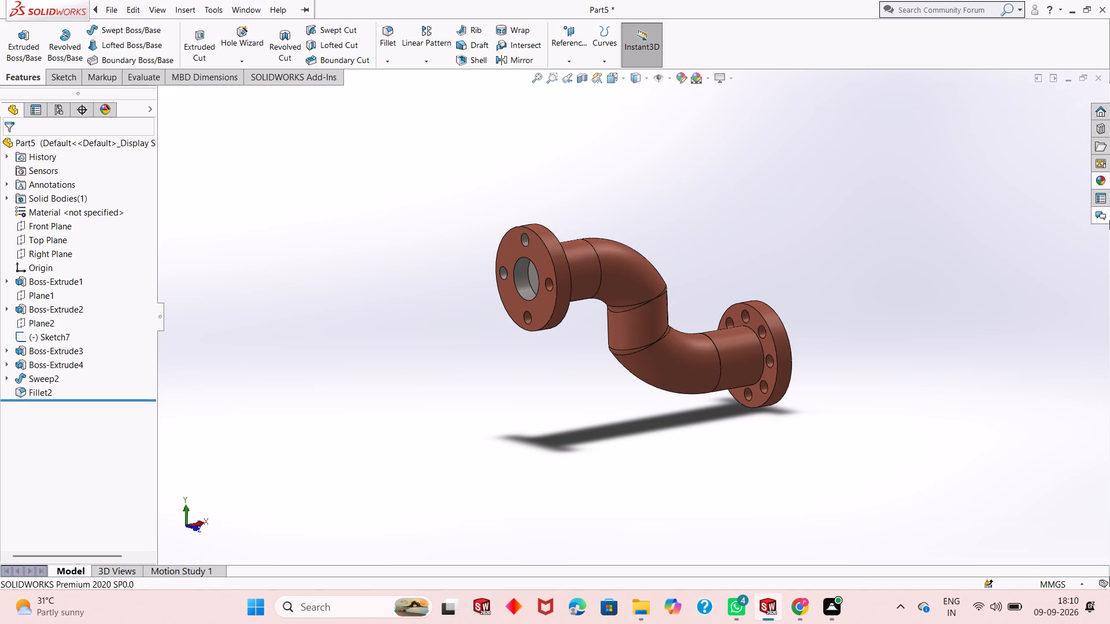
# Apply the polished steel appearance to only the walls of the right and bottom bolt holes in the four-hole flange.
pyautogui.click(1100, 181)
pyautogui.moveTo(920, 314); pyautogui.dragTo(558, 303)
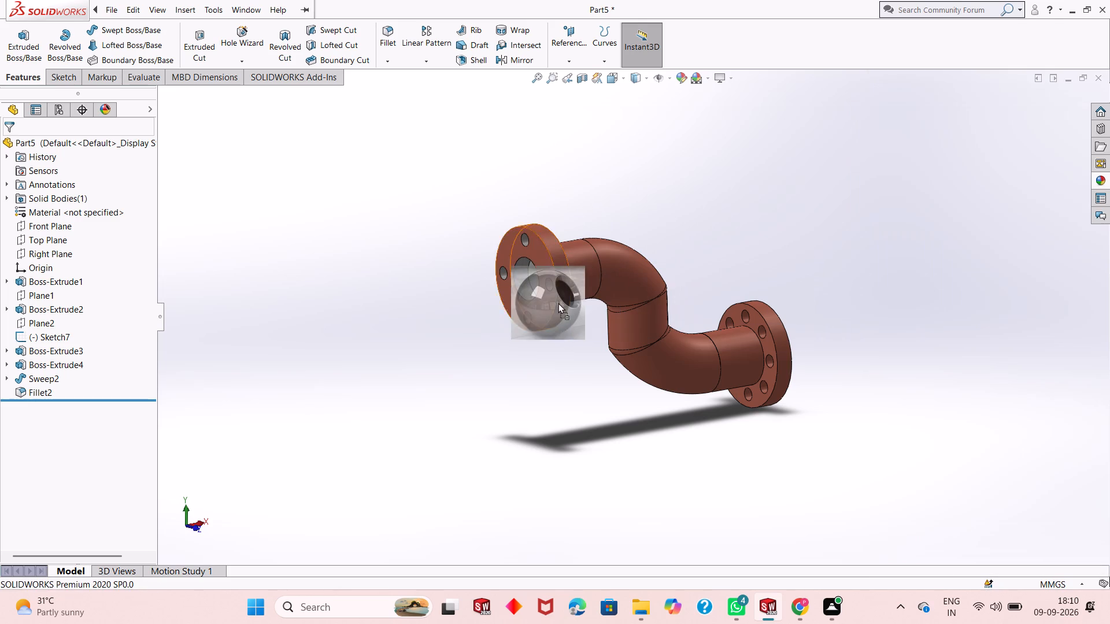
pyautogui.moveTo(558, 303); pyautogui.dragTo(550, 286)
pyautogui.click(549, 287)
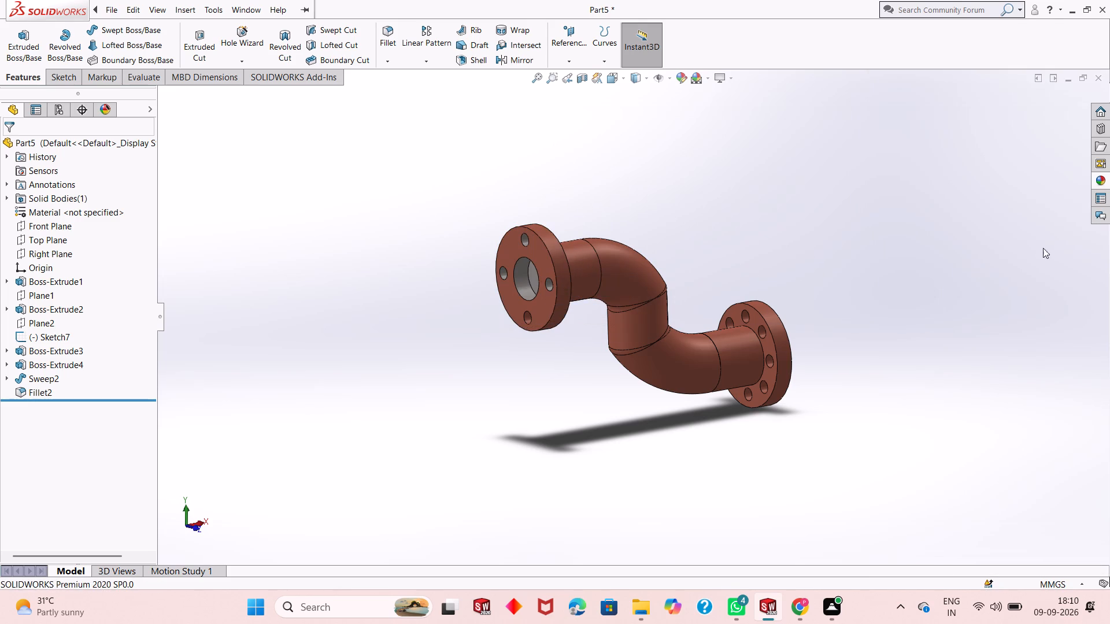
pyautogui.click(1099, 177)
pyautogui.moveTo(901, 309); pyautogui.dragTo(523, 295)
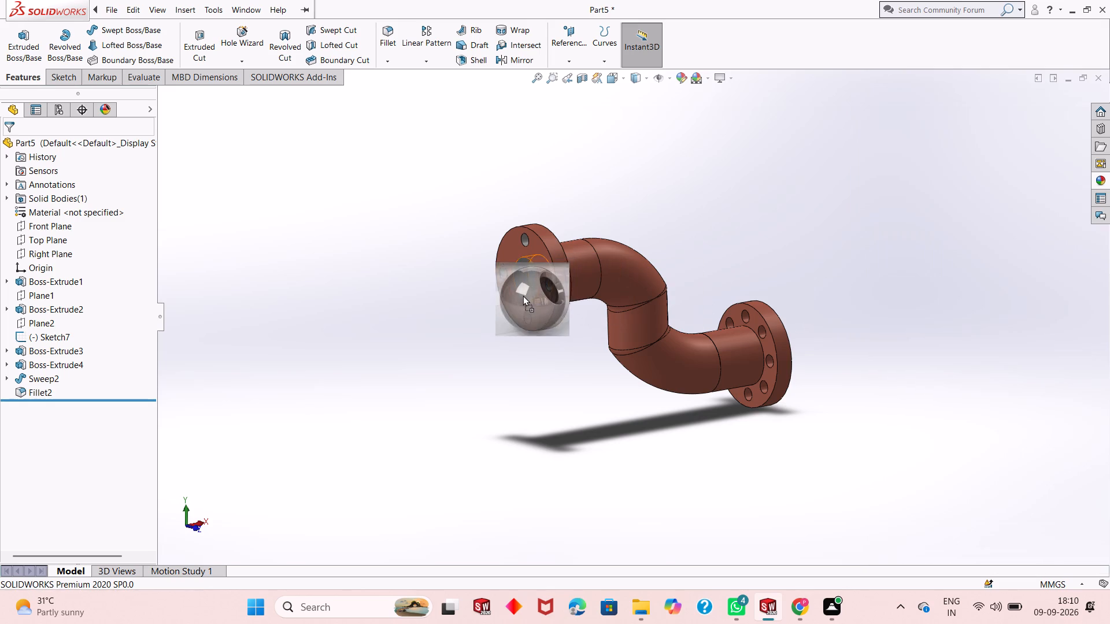
pyautogui.moveTo(523, 295); pyautogui.dragTo(528, 315)
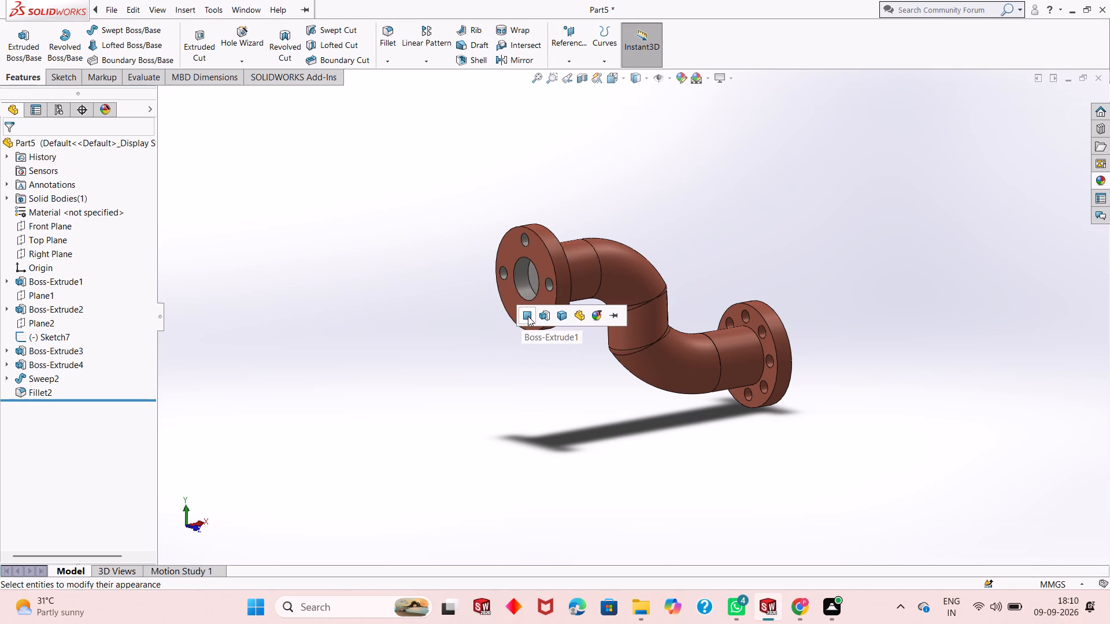
pyautogui.click(527, 317)
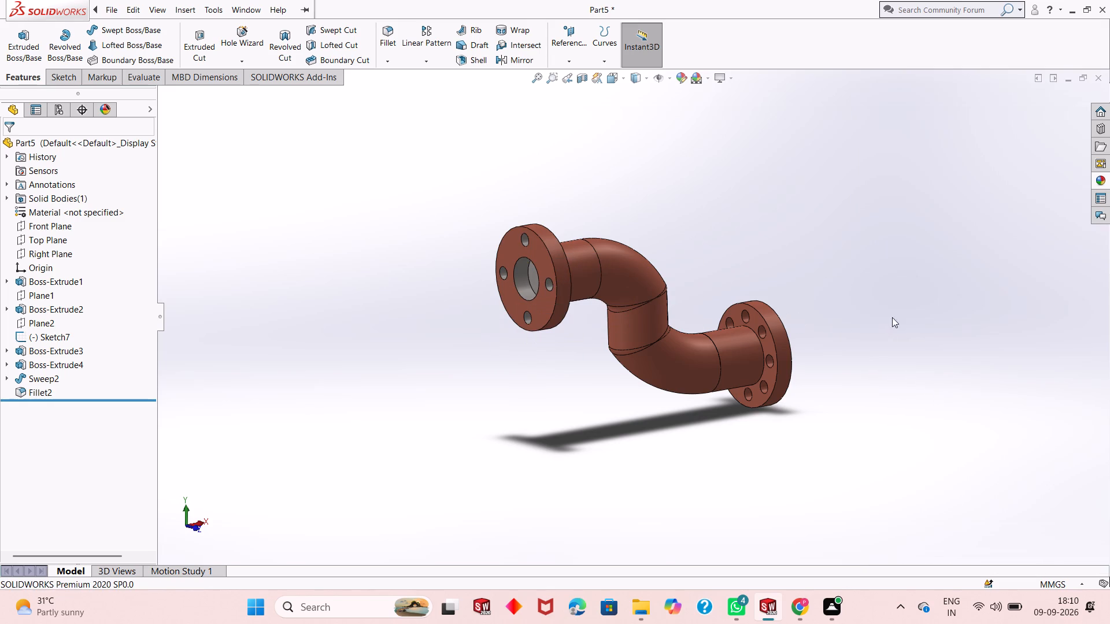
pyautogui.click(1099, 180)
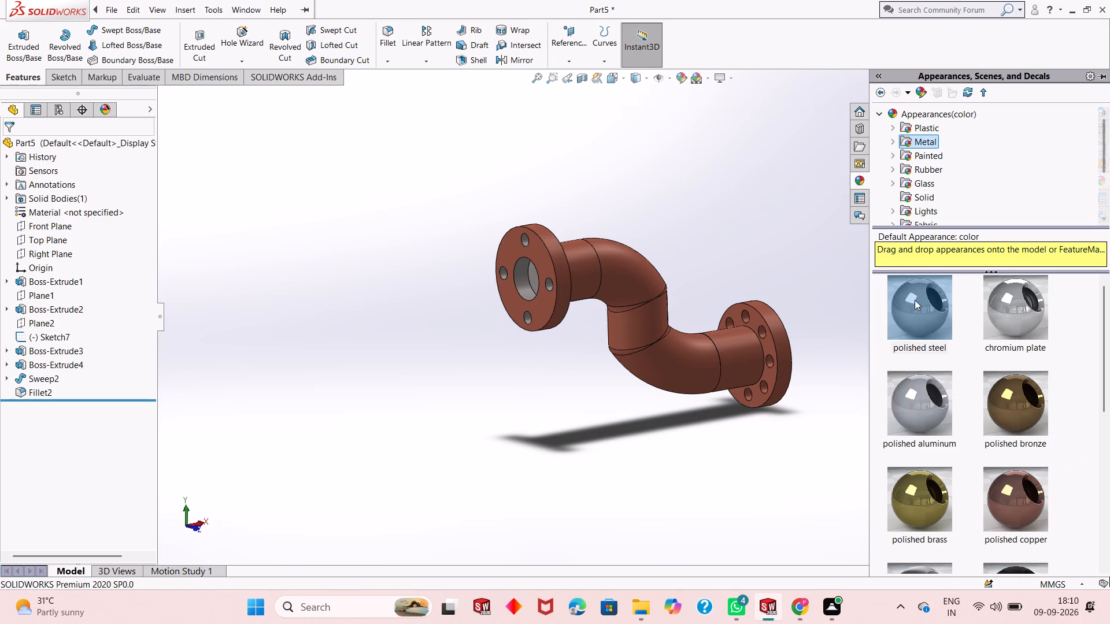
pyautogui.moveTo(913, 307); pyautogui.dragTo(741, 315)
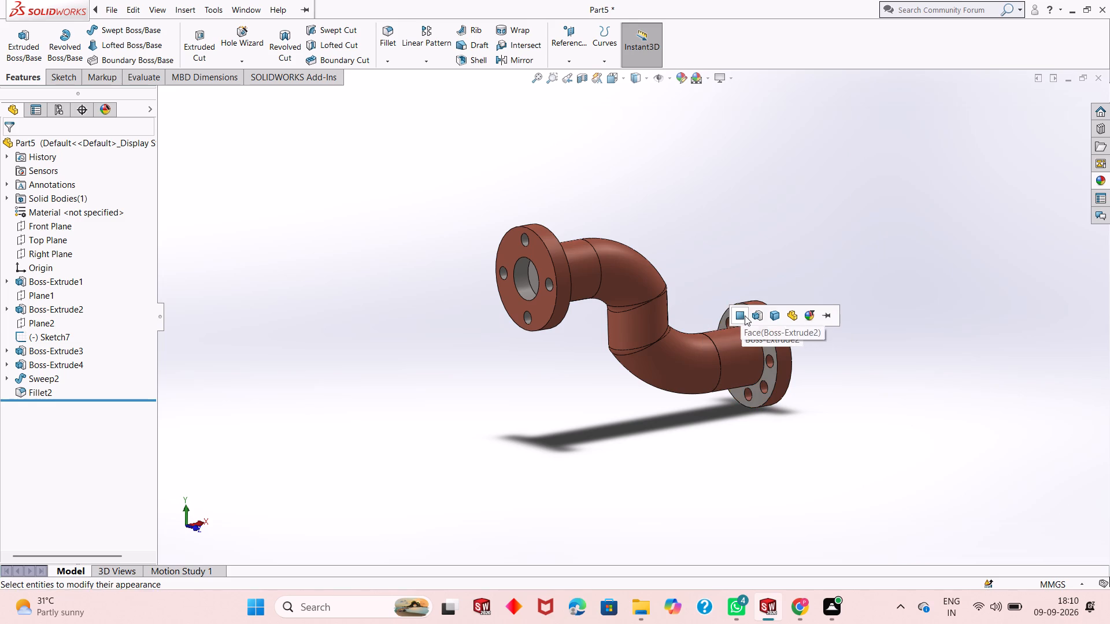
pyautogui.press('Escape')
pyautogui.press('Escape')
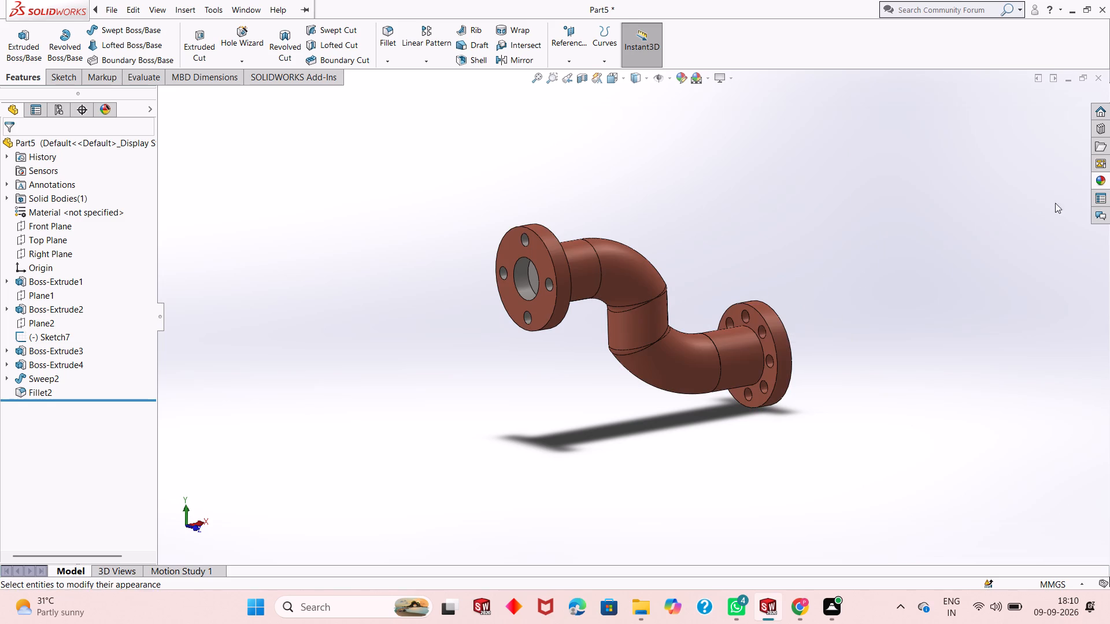
# Apply the polished steel appearance to only the walls of the two exposed upper bolt holes in the eight-hole flange.
pyautogui.click(1103, 181)
pyautogui.moveTo(926, 307); pyautogui.dragTo(754, 310)
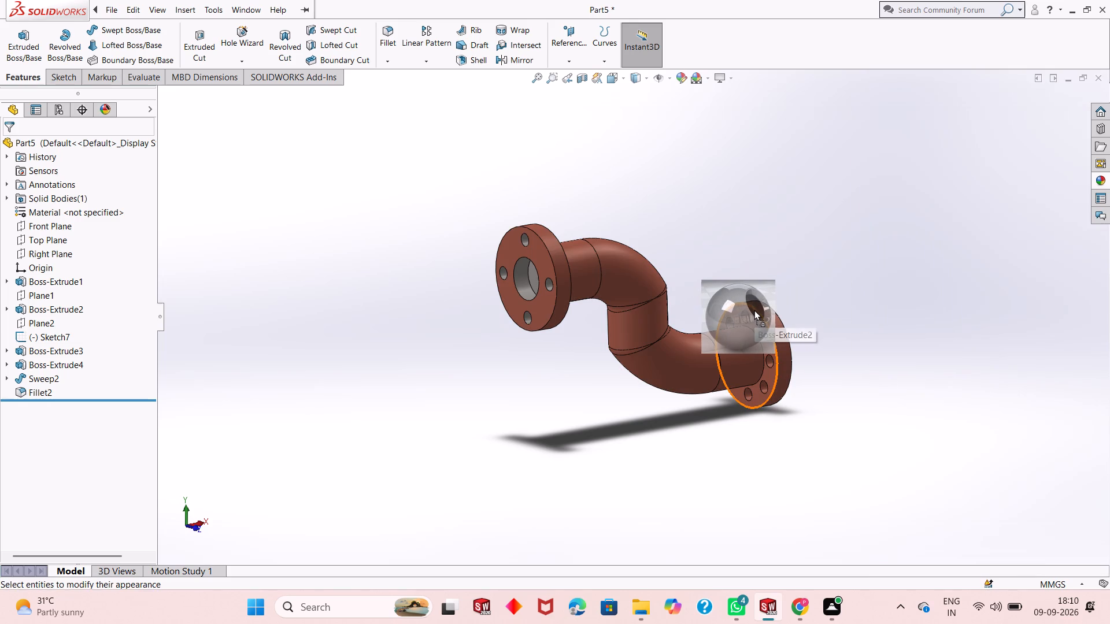
pyautogui.moveTo(754, 310); pyautogui.dragTo(753, 312)
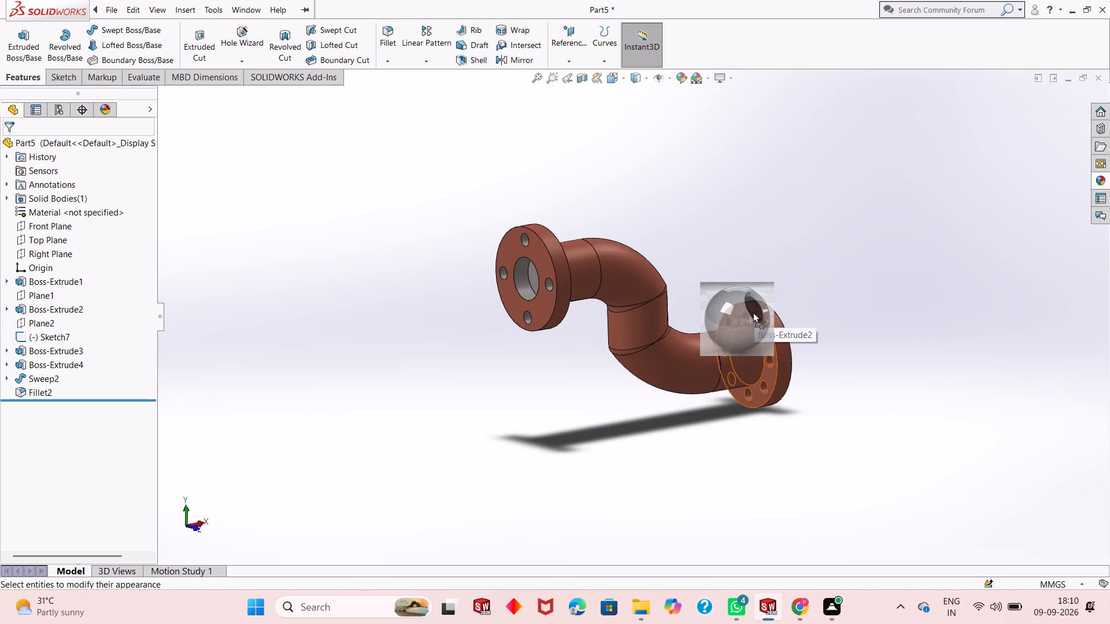
pyautogui.moveTo(753, 312); pyautogui.dragTo(764, 330)
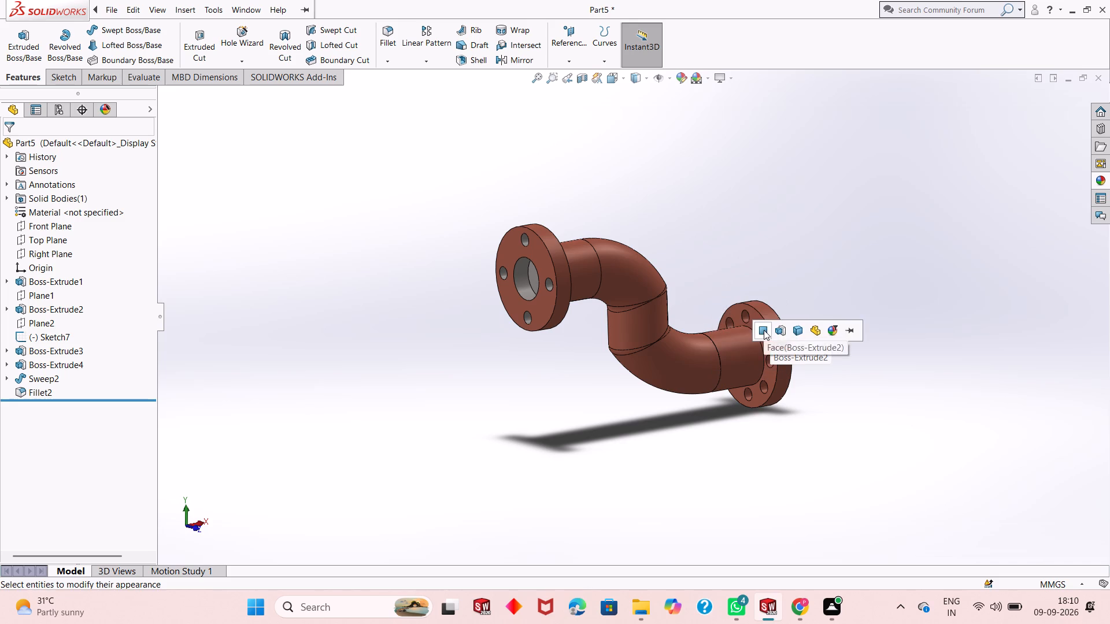
pyautogui.click(764, 330)
pyautogui.click(1102, 181)
pyautogui.moveTo(913, 303); pyautogui.dragTo(743, 314)
pyautogui.click(742, 315)
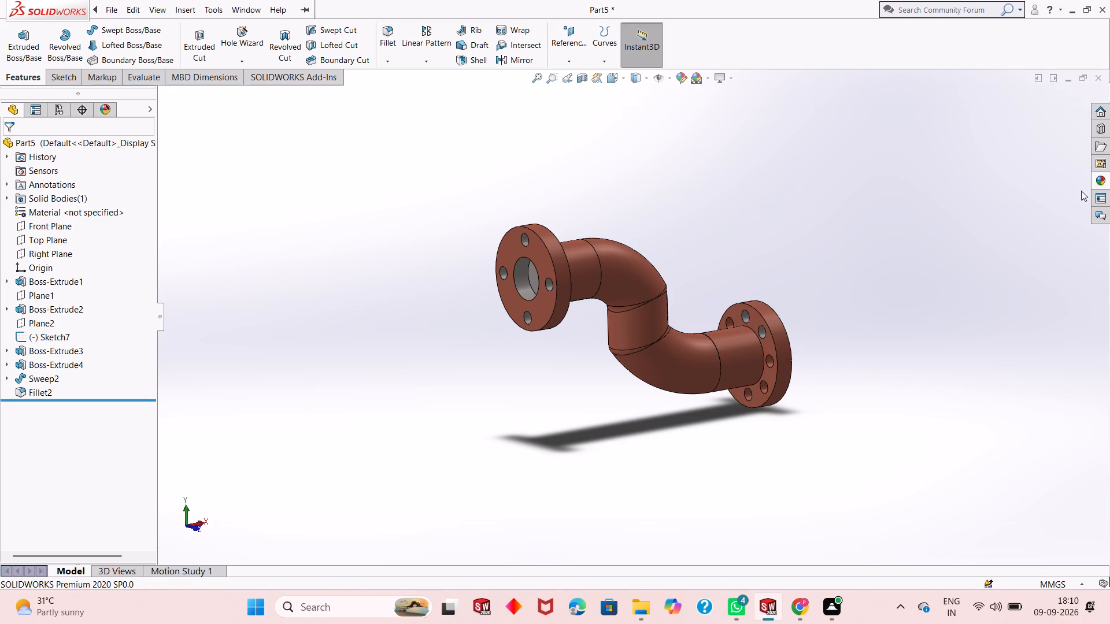
# Apply the polished steel appearance to the walls of the three exposed bolt holes on the middle and lower part of the eight-hole flange.
pyautogui.click(1097, 185)
pyautogui.moveTo(934, 304); pyautogui.dragTo(872, 335)
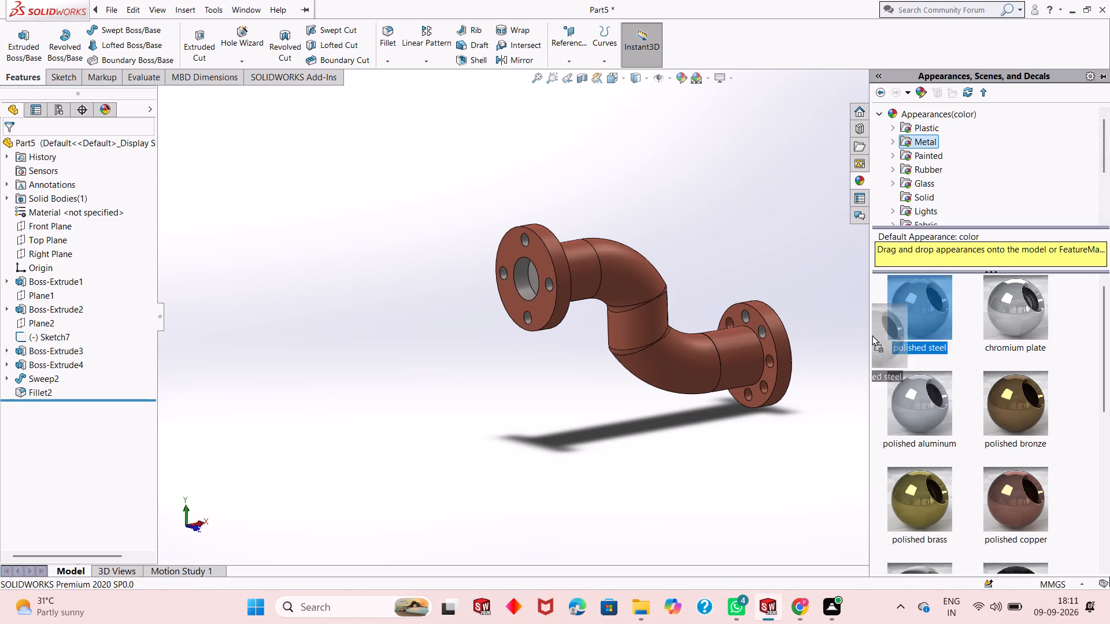
pyautogui.moveTo(872, 335); pyautogui.dragTo(772, 363)
pyautogui.click(772, 363)
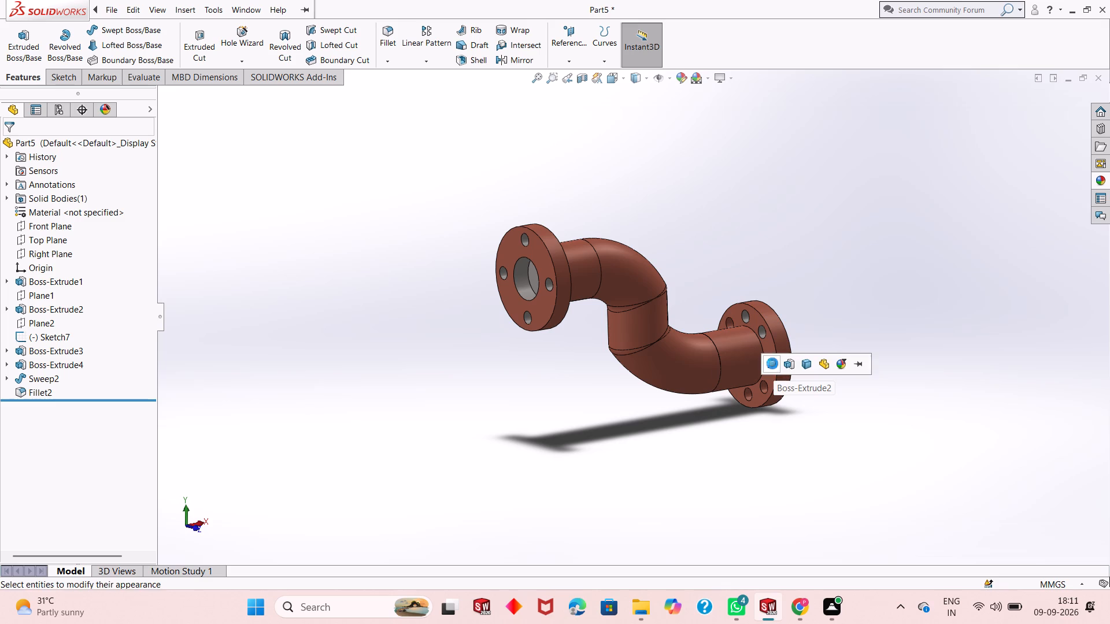
pyautogui.click(1105, 179)
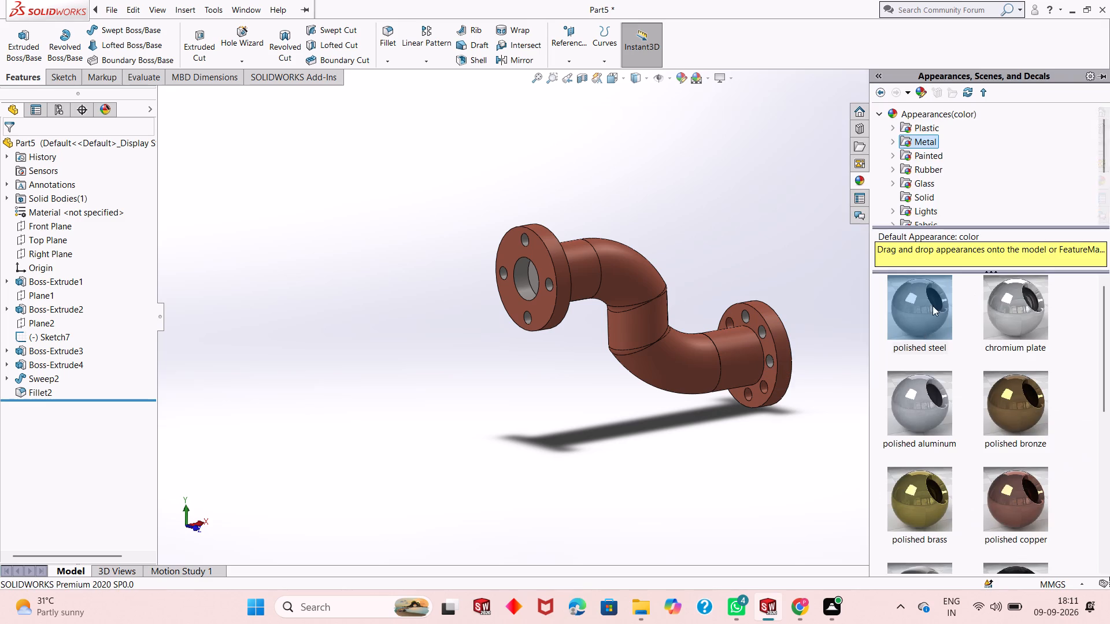
pyautogui.moveTo(933, 306); pyautogui.dragTo(765, 384)
pyautogui.click(765, 384)
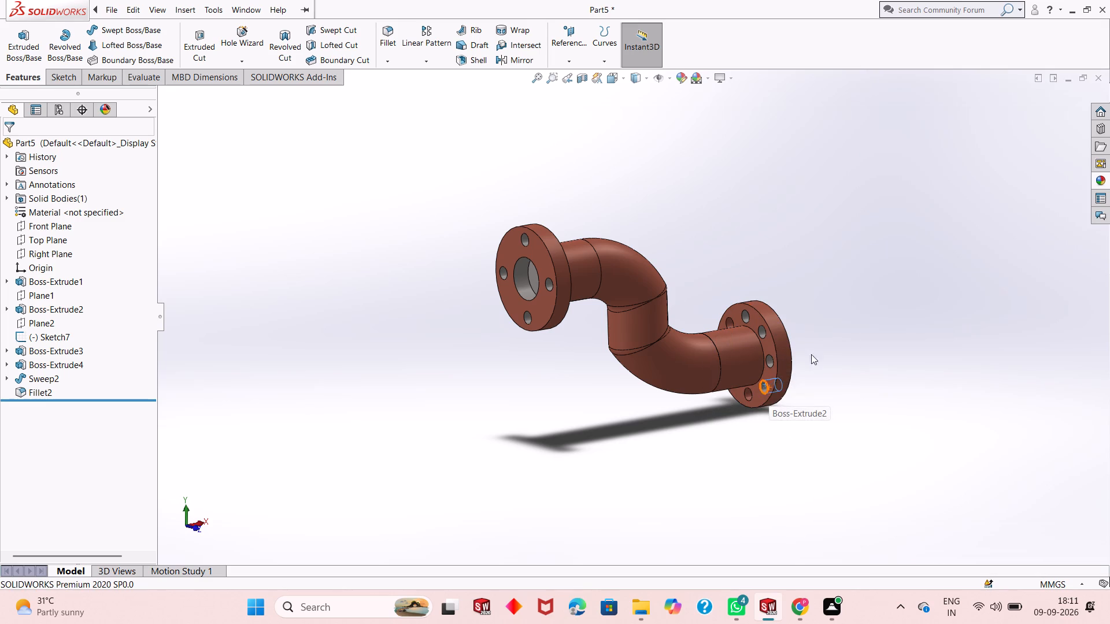
pyautogui.click(1099, 180)
pyautogui.moveTo(932, 304); pyautogui.dragTo(776, 404)
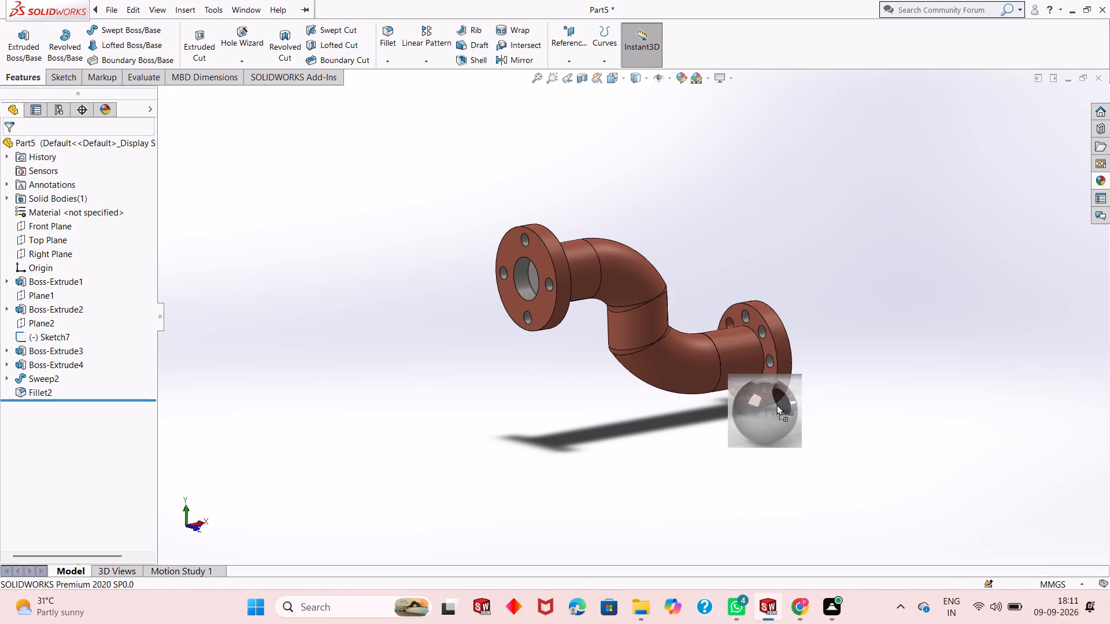
pyautogui.moveTo(776, 404); pyautogui.dragTo(749, 389)
pyautogui.click(748, 390)
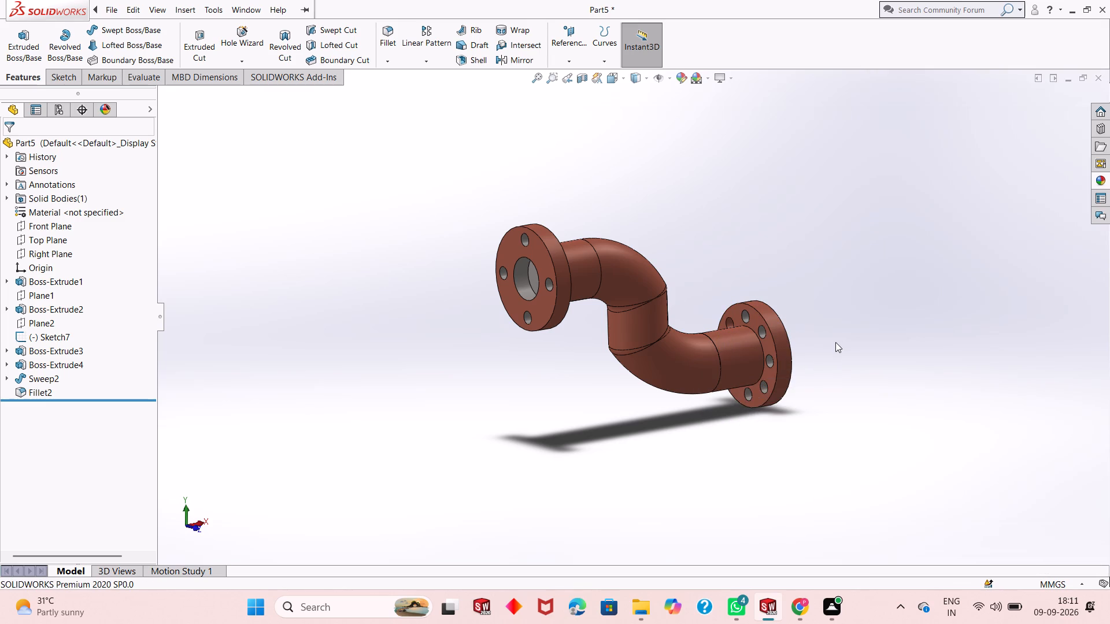
# Apply the polished steel appearance to the upper and middle bolt hole walls on the opposite side of the eight-hole flange.
pyautogui.moveTo(758, 384); pyautogui.dragTo(865, 397, button='middle')
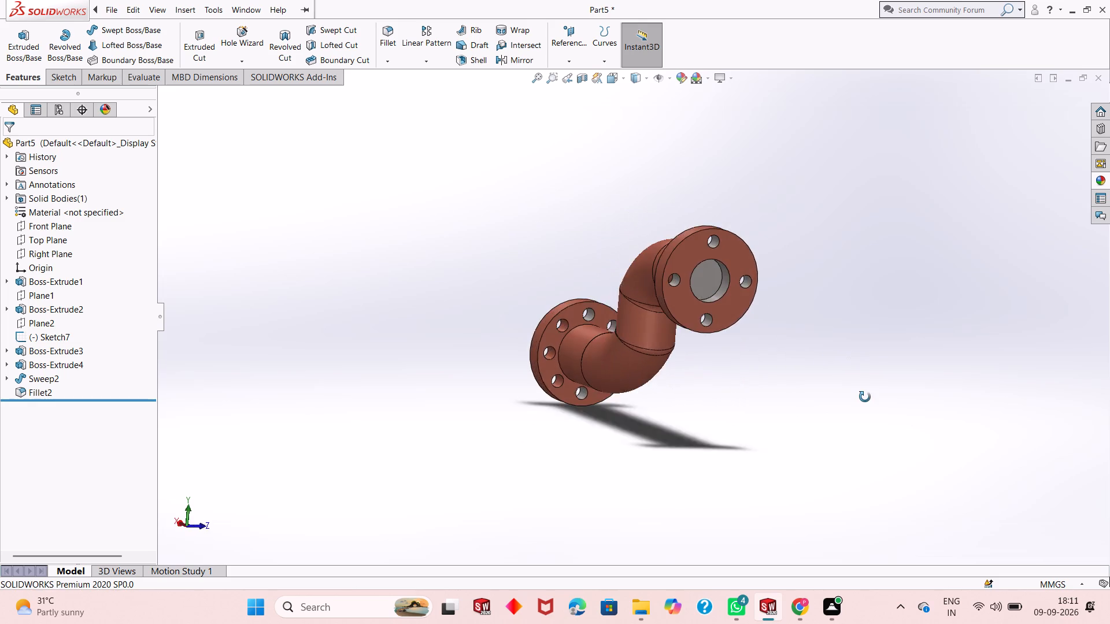
pyautogui.moveTo(865, 397); pyautogui.dragTo(900, 395, button='middle')
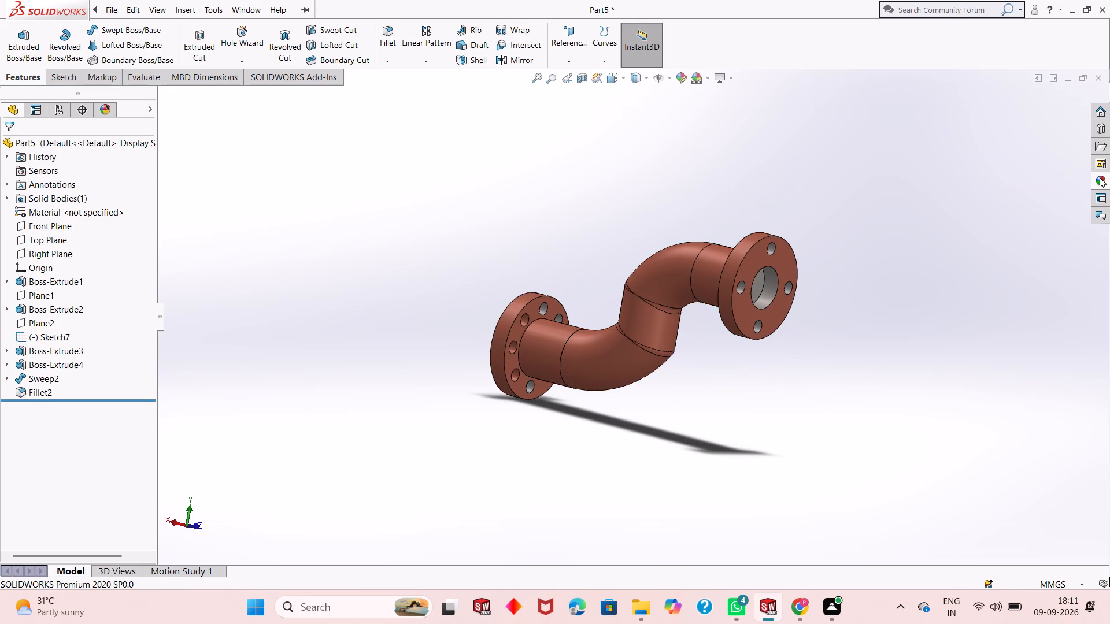
pyautogui.click(1100, 179)
pyautogui.moveTo(923, 302); pyautogui.dragTo(547, 333)
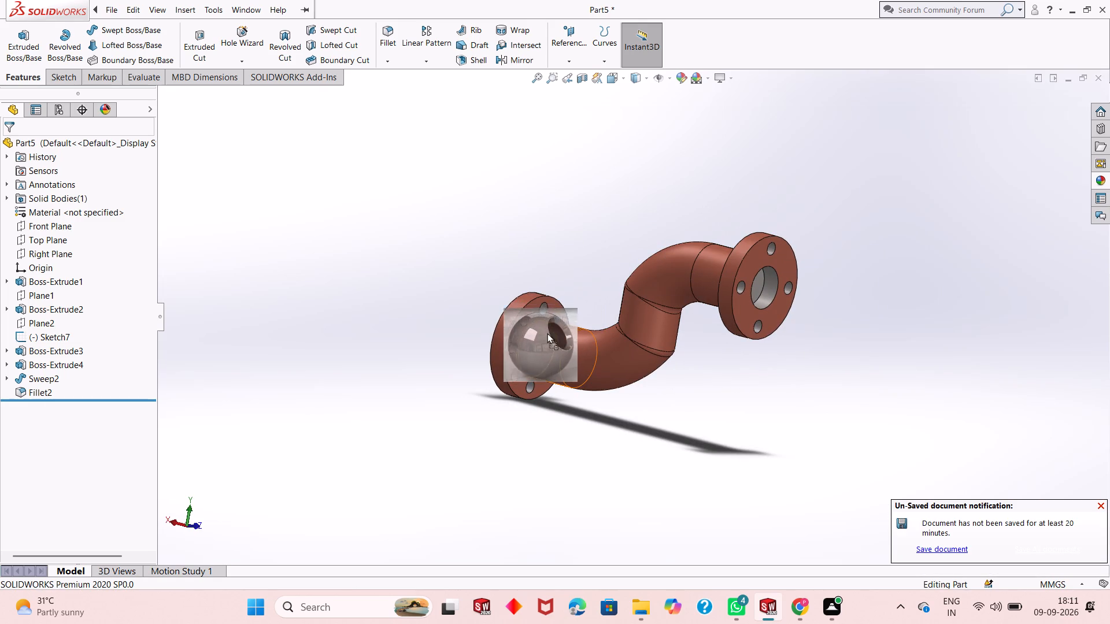
pyautogui.moveTo(547, 333); pyautogui.dragTo(521, 320)
pyautogui.click(520, 320)
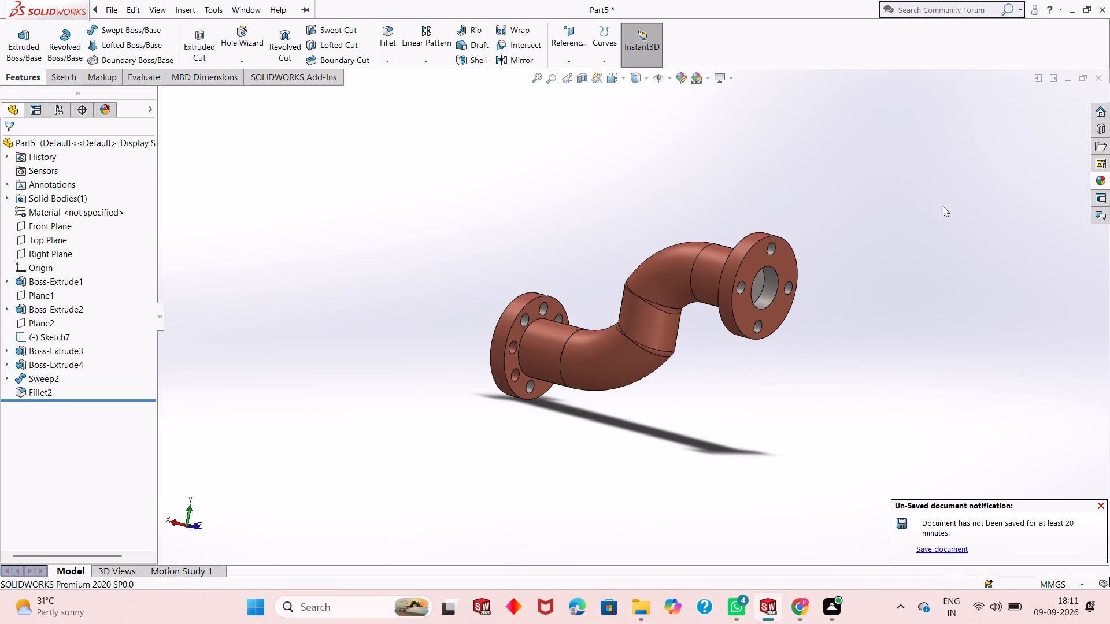
pyautogui.click(1100, 181)
pyautogui.moveTo(916, 311); pyautogui.dragTo(523, 325)
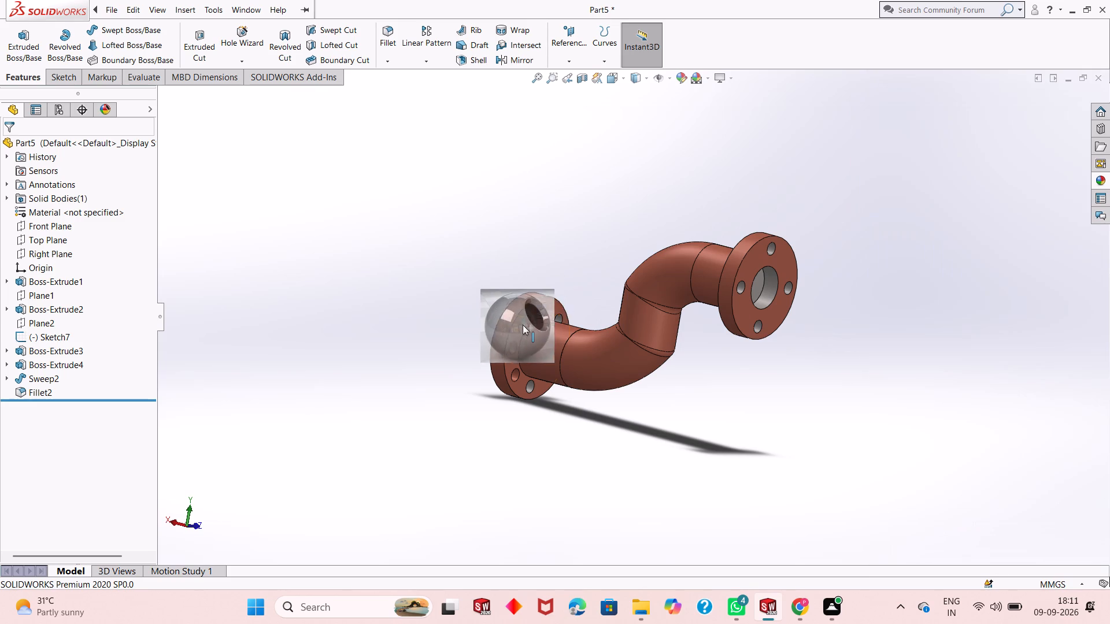
pyautogui.moveTo(523, 325); pyautogui.dragTo(512, 347)
pyautogui.click(510, 348)
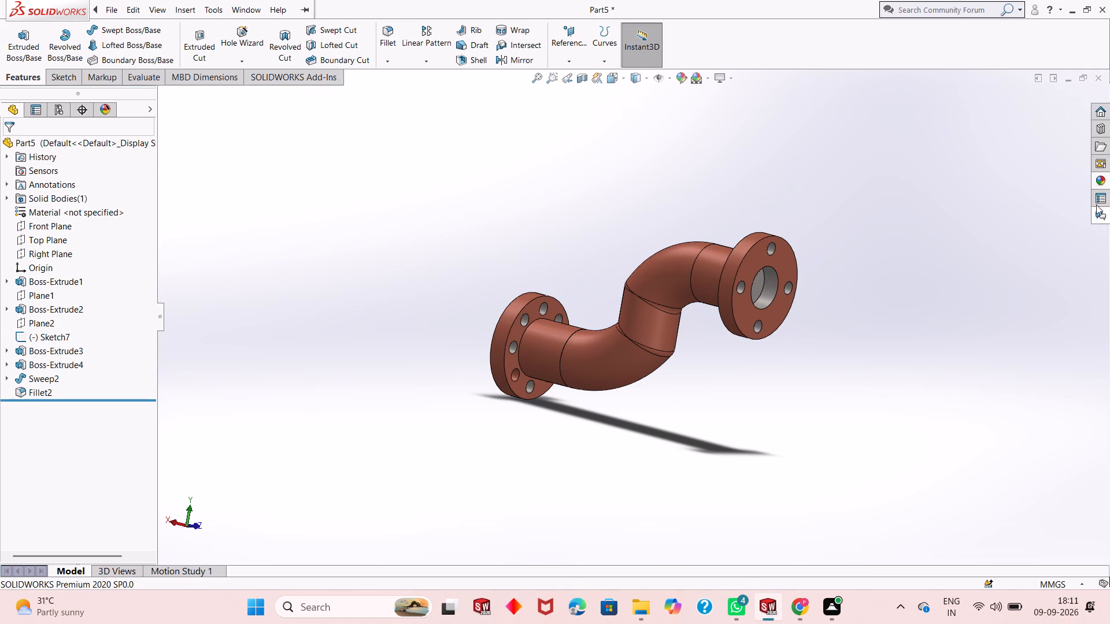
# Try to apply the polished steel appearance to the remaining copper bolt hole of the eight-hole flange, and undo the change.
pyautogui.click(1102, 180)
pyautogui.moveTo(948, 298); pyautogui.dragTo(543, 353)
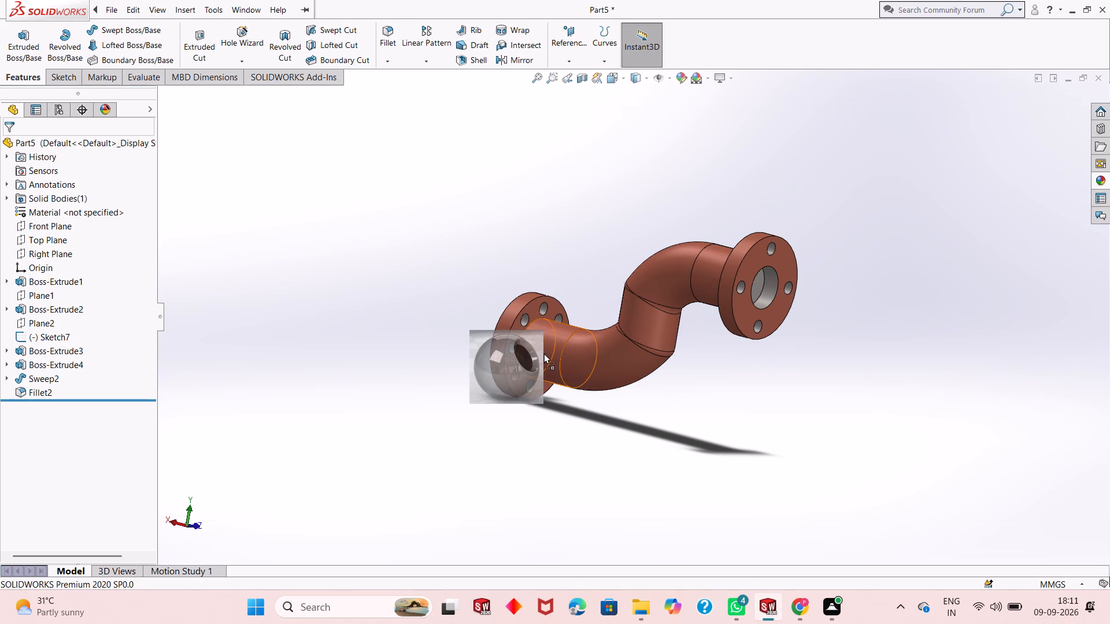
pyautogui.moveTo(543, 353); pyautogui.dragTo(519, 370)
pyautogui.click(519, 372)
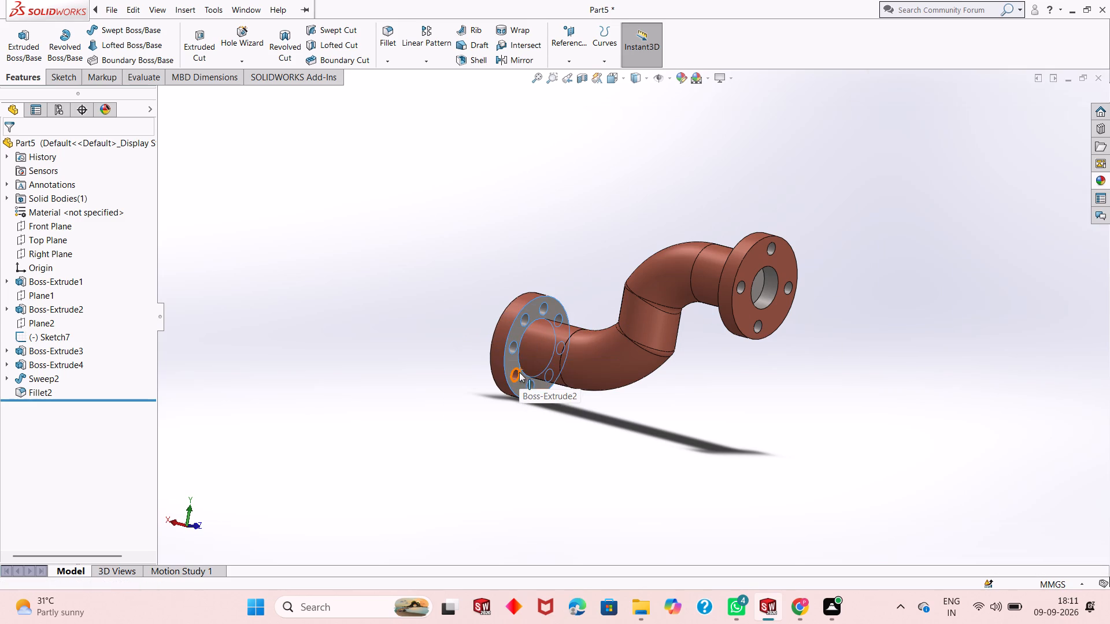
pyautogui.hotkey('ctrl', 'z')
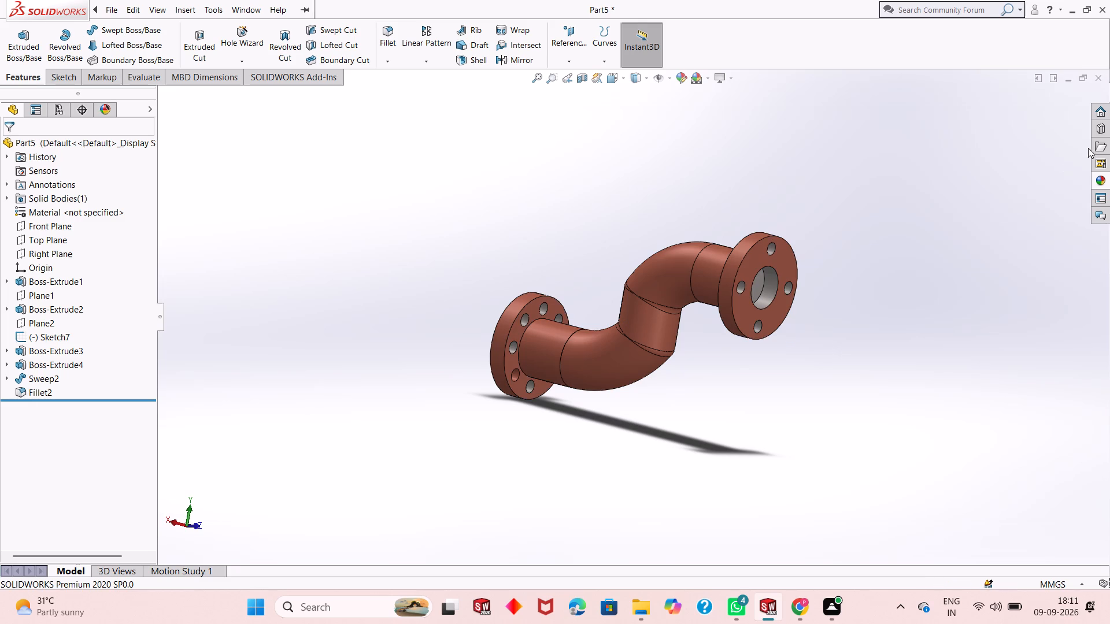
# Apply the polished steel appearance to the wall of the remaining copper bolt hole in the eight-hole flange.
pyautogui.click(1098, 180)
pyautogui.moveTo(930, 301); pyautogui.dragTo(535, 367)
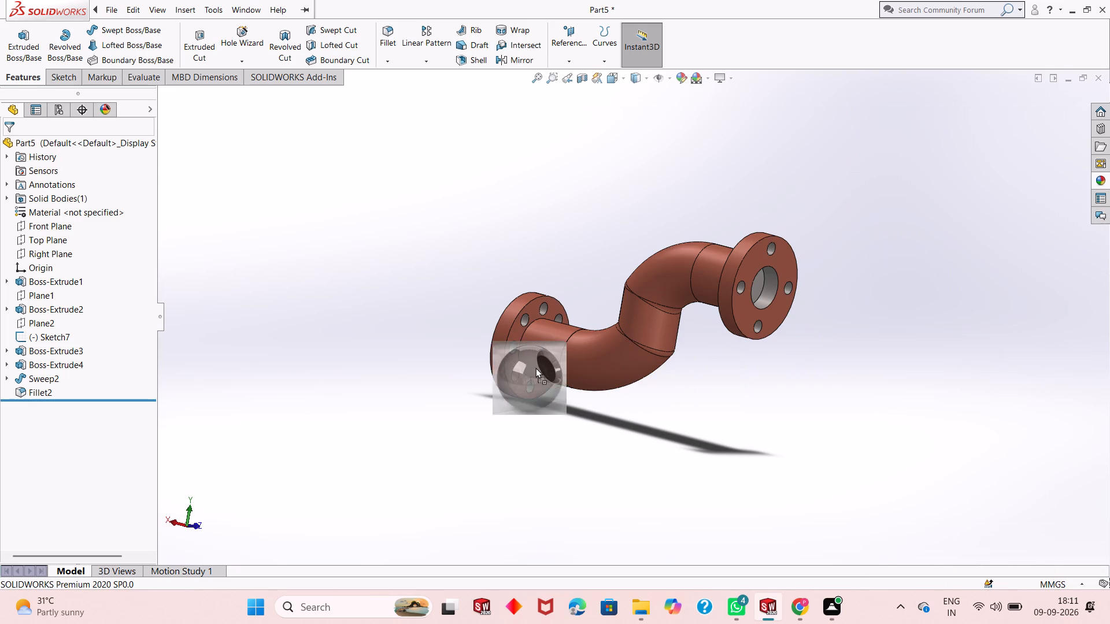
pyautogui.moveTo(535, 367); pyautogui.dragTo(516, 370)
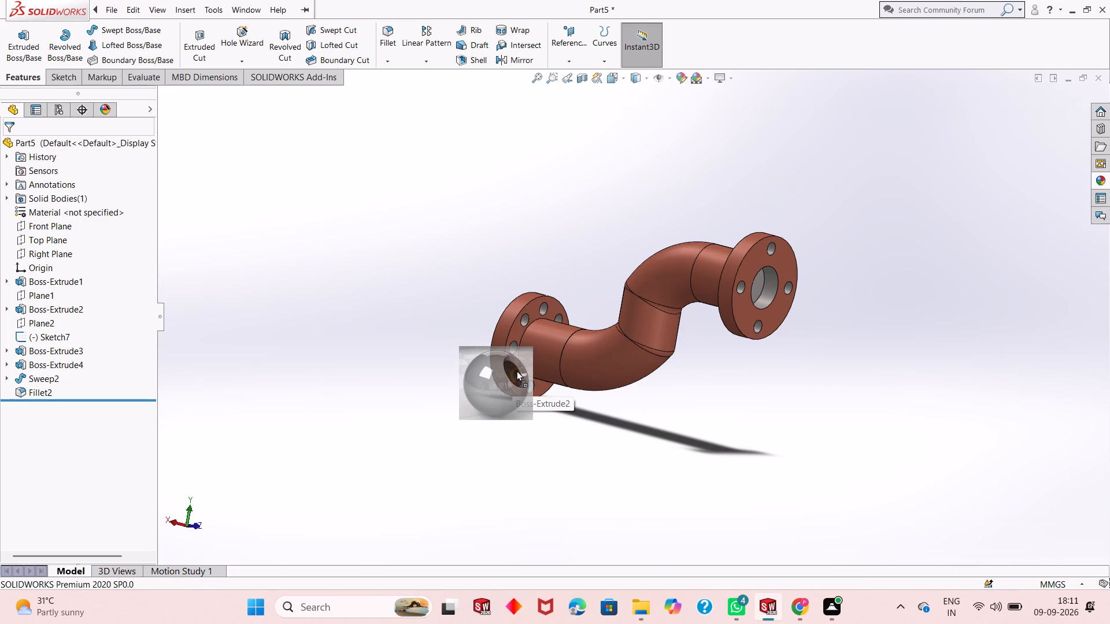
pyautogui.moveTo(516, 370); pyautogui.dragTo(517, 374)
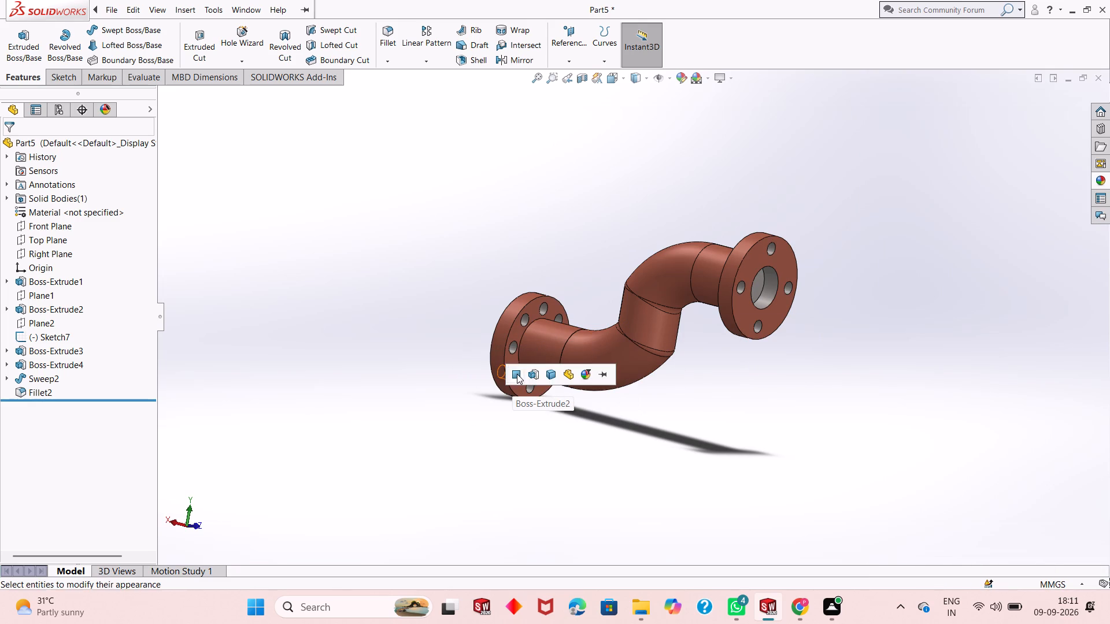
pyautogui.click(517, 374)
pyautogui.press('Escape')
# Save the part in the Downloads folder as "Flanged pipe elbow", rebuilding the document before saving.
pyautogui.moveTo(828, 351); pyautogui.dragTo(653, 389, button='middle')
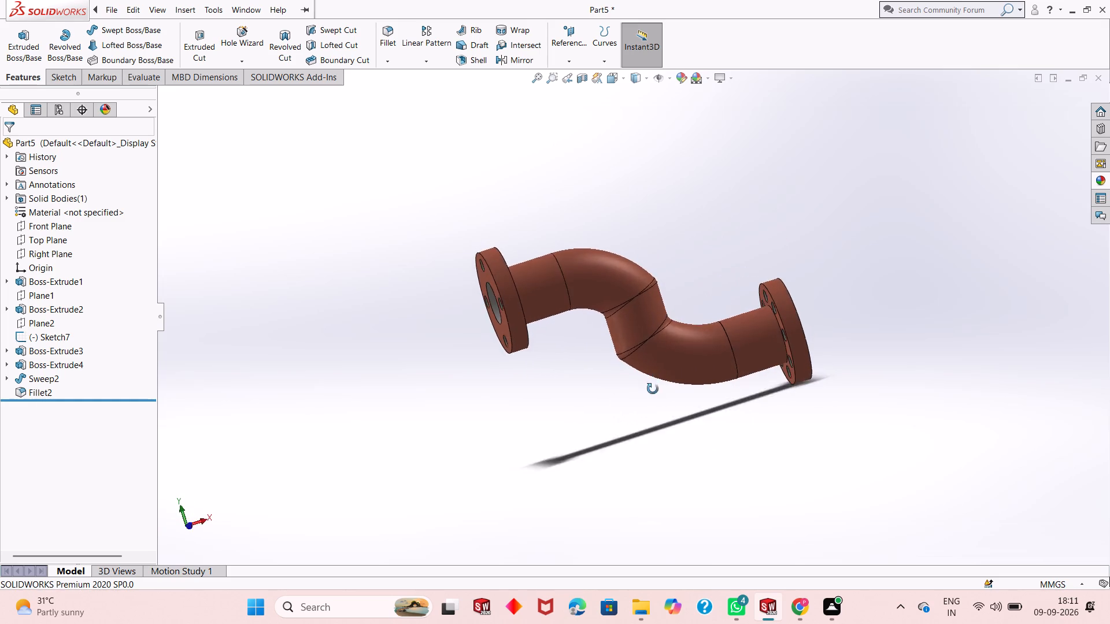
pyautogui.moveTo(653, 389); pyautogui.dragTo(689, 394, button='middle')
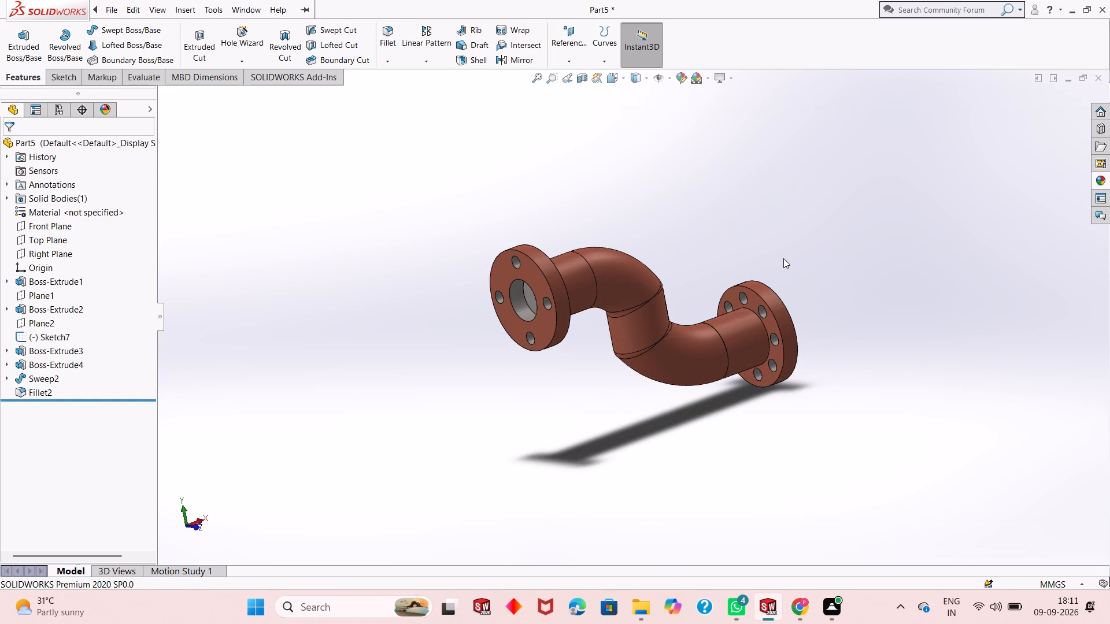
pyautogui.moveTo(729, 336); pyautogui.dragTo(767, 310, button='middle')
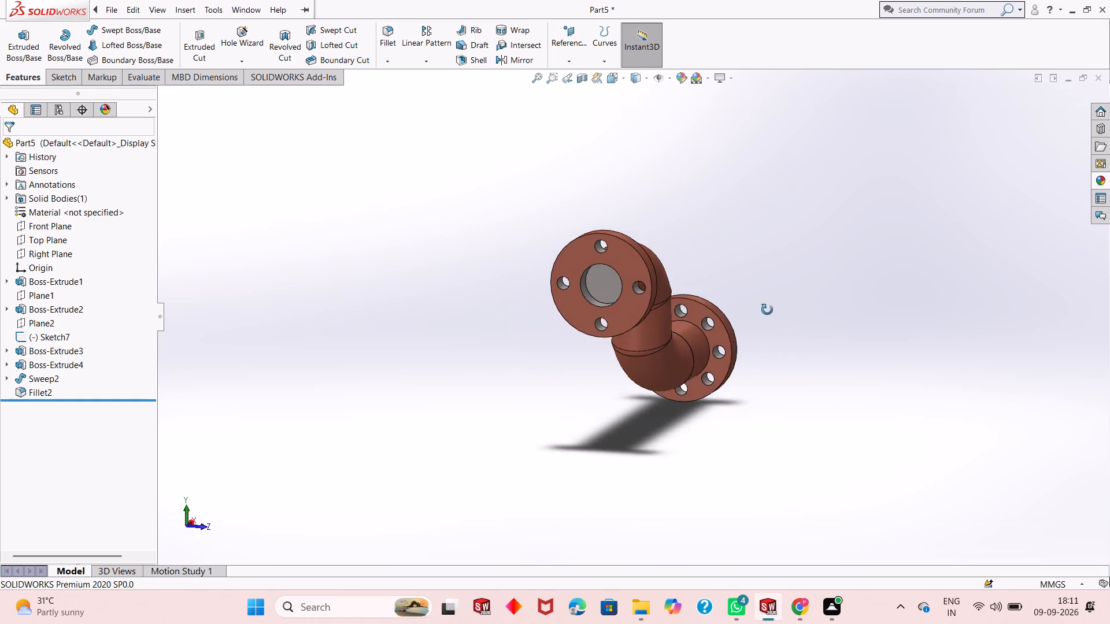
pyautogui.moveTo(767, 310); pyautogui.dragTo(720, 362, button='middle')
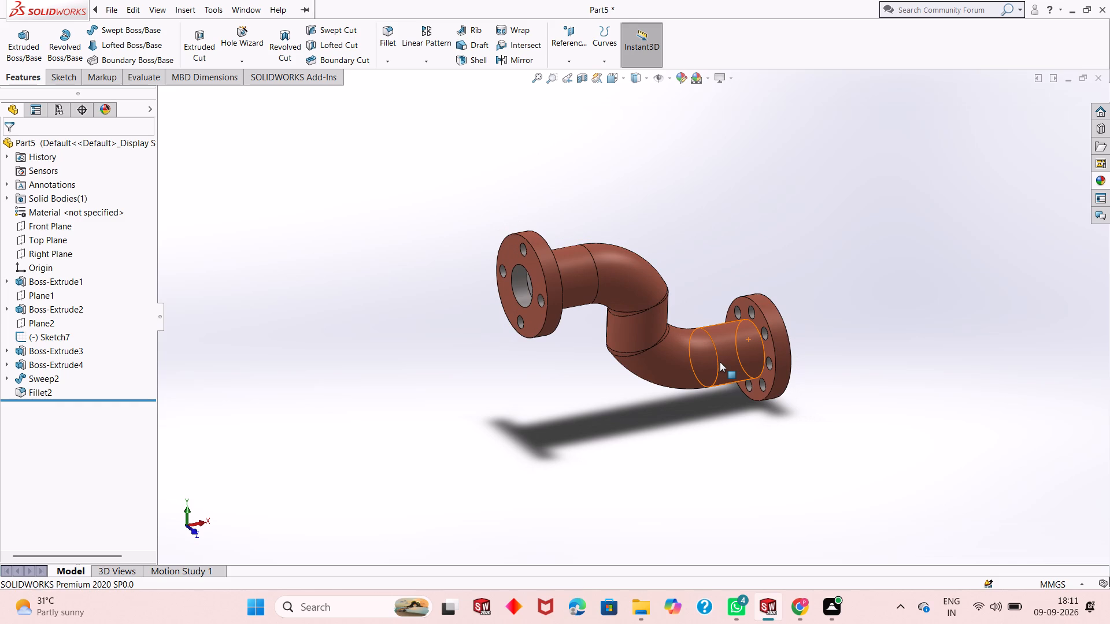
pyautogui.hotkey('ctrl', 's')
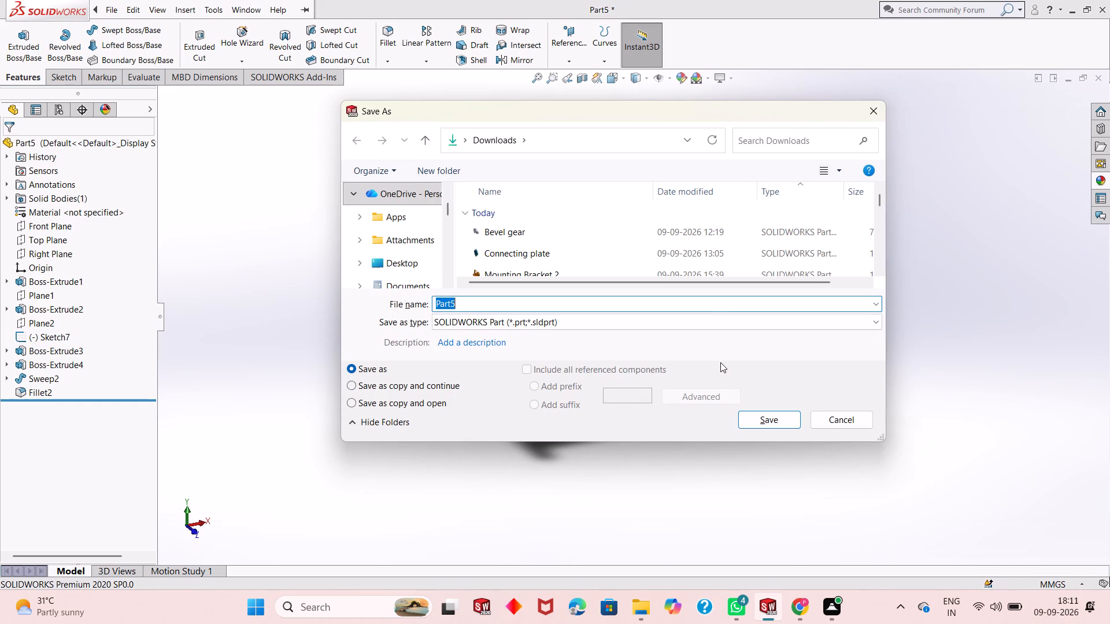
pyautogui.write('flanged')
pyautogui.press('space')
pyautogui.press('BackSpace')
pyautogui.press('BackSpace')
pyautogui.press('BackSpace')
pyautogui.press('BackSpace')
pyautogui.press('BackSpace')
pyautogui.press('BackSpace')
pyautogui.press('BackSpace')
pyautogui.press('BackSpace')
pyautogui.press('BackSpace')
pyautogui.press('BackSpace')
pyautogui.press('BackSpace')
pyautogui.press('BackSpace')
pyautogui.press('BackSpace')
pyautogui.press('BackSpace')
pyautogui.press('BackSpace')
pyautogui.press('BackSpace')
pyautogui.press('BackSpace')
pyautogui.press('BackSpace')
pyautogui.press('BackSpace')
pyautogui.press('BackSpace')
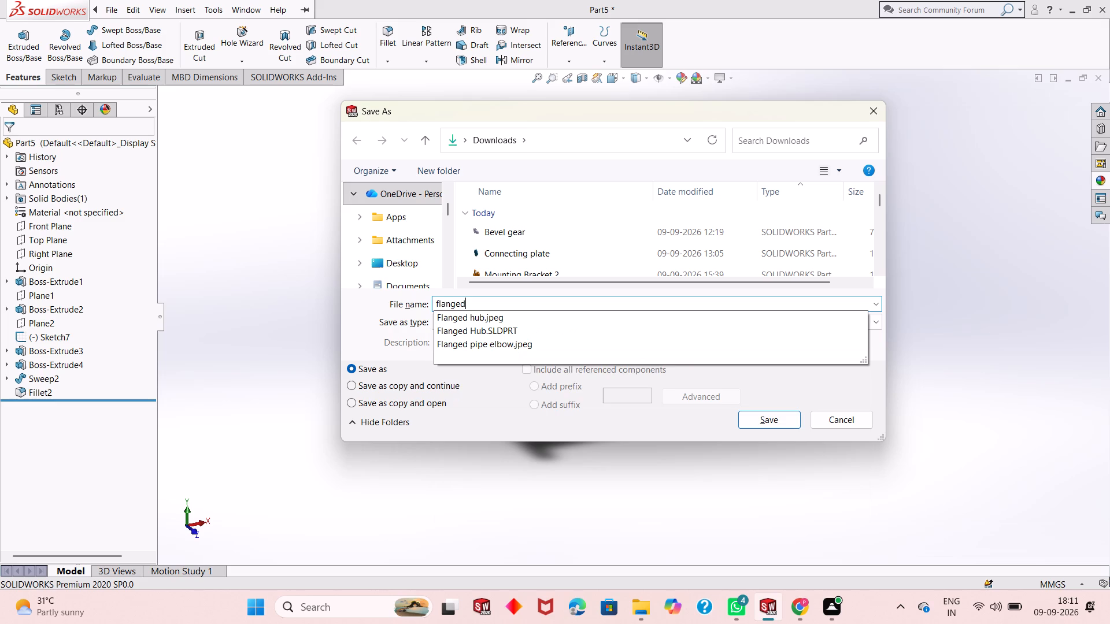
pyautogui.write('Flanged')
pyautogui.press('space')
pyautogui.write('[p')
pyautogui.press('BackSpace')
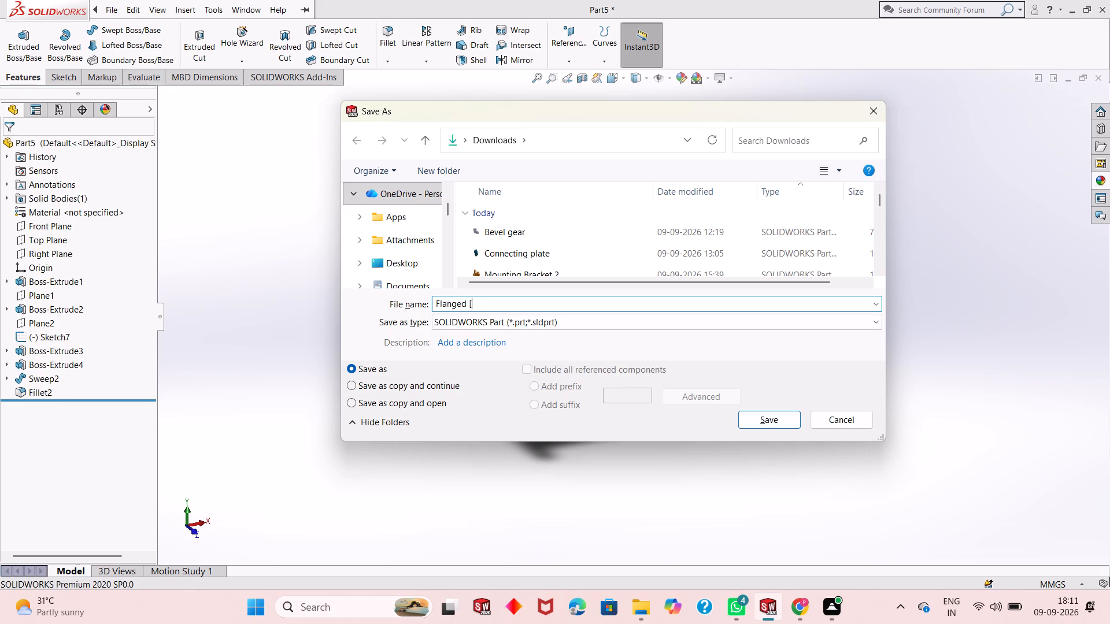
pyautogui.press('BackSpace')
pyautogui.write('pipe')
pyautogui.press('space')
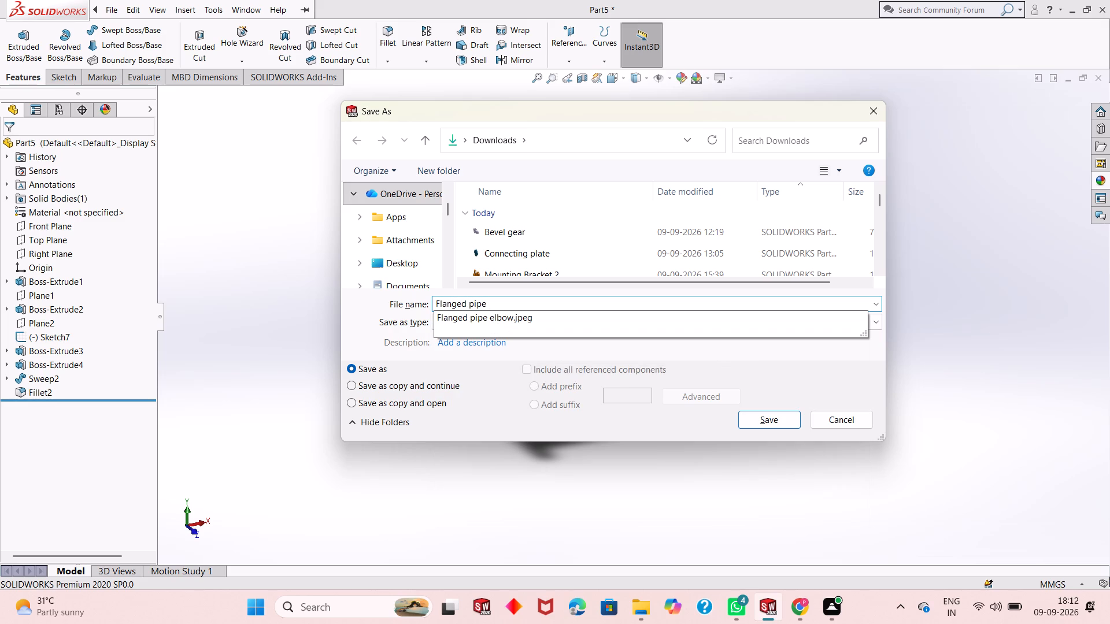
pyautogui.write('el')
pyautogui.write('bo')
pyautogui.press('w')
pyautogui.click(785, 421)
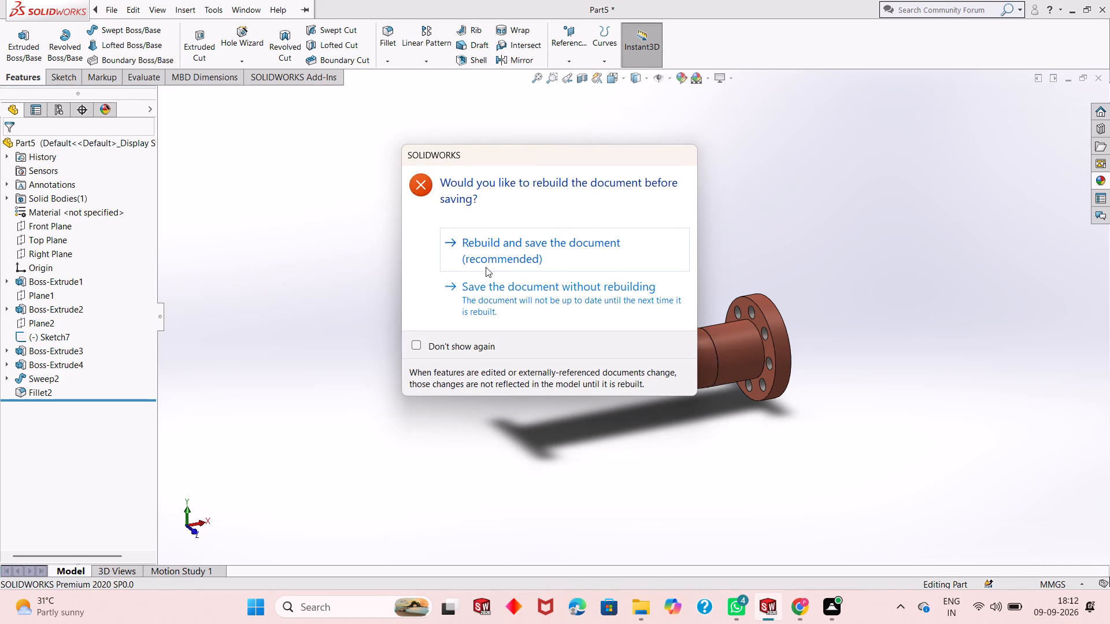
pyautogui.click(497, 243)
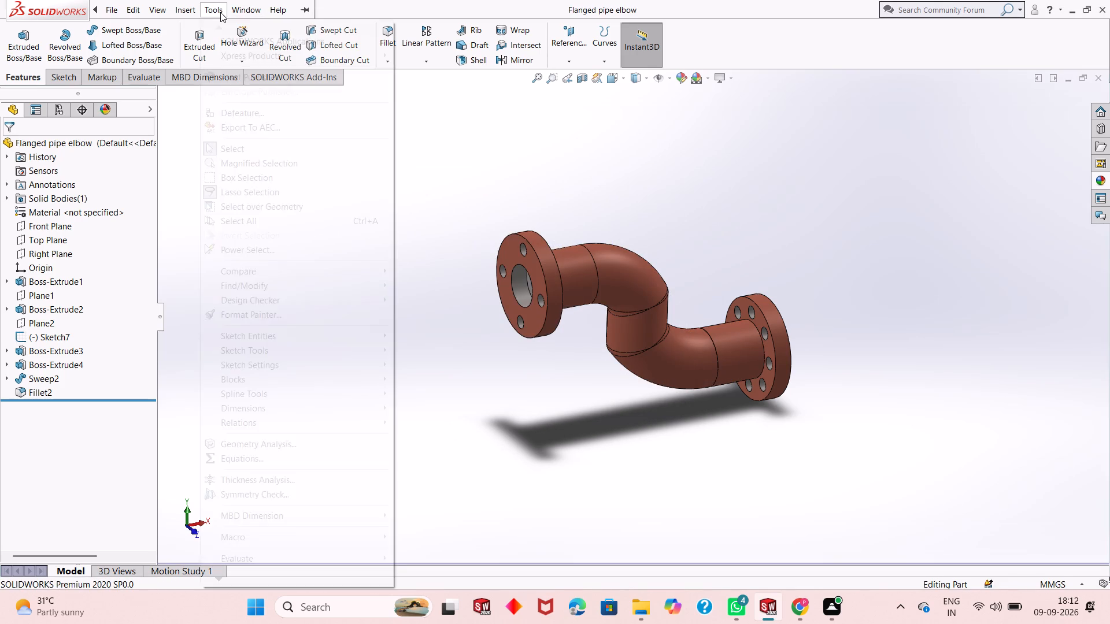
# Save a PDF copy of the part as "Flanged pipe elbow" in the Downloads folder.
pyautogui.press('Escape')
pyautogui.press('Escape')
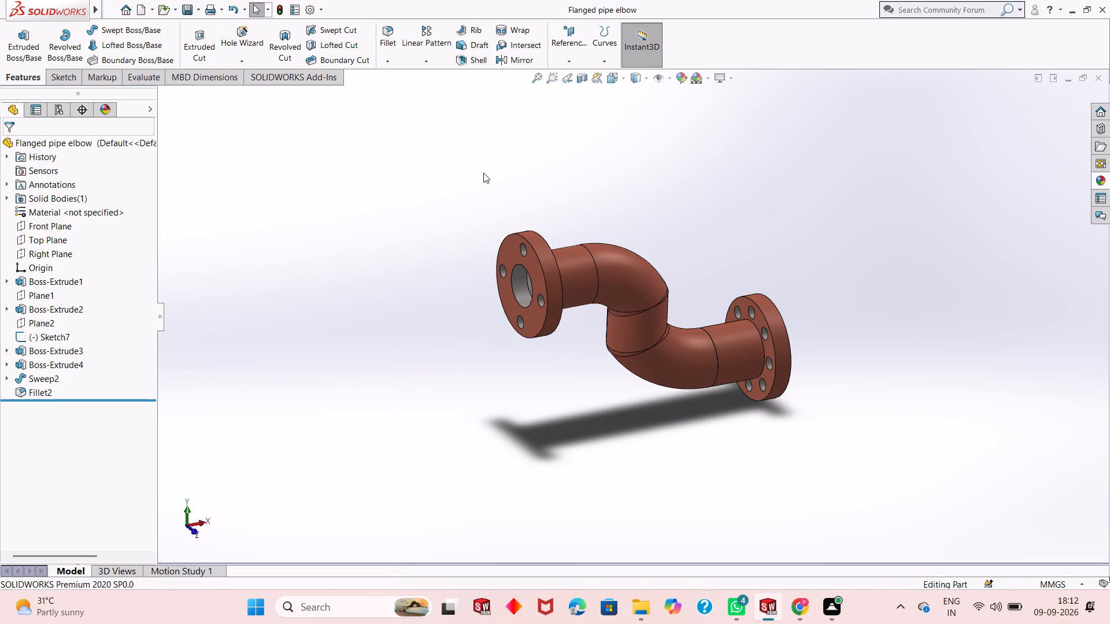
pyautogui.hotkey('ctrl', 's')
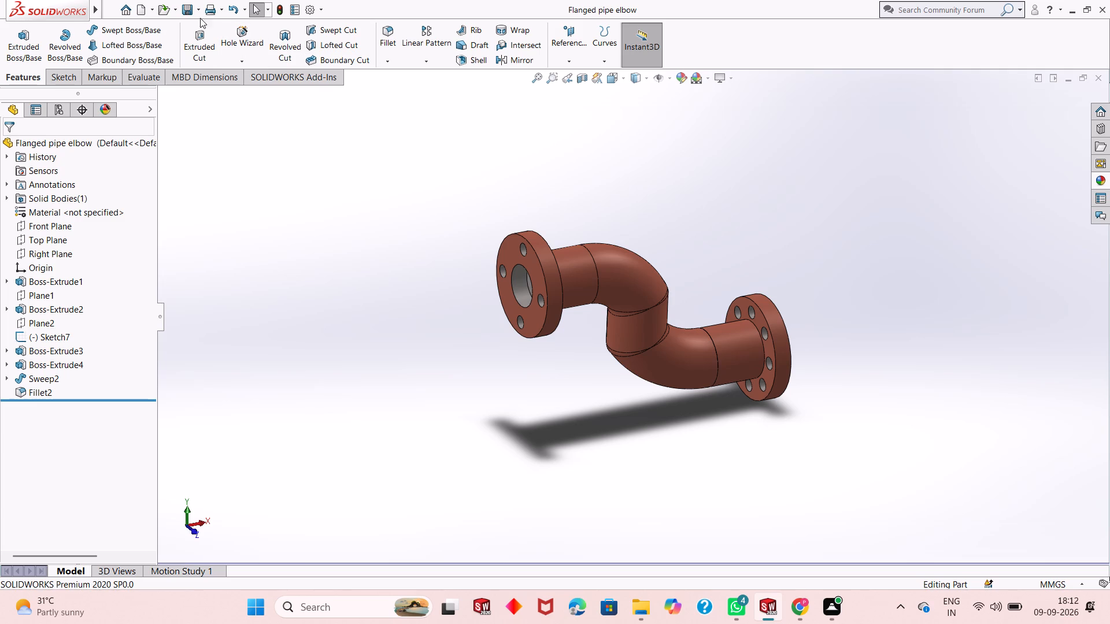
pyautogui.click(195, 13)
pyautogui.click(232, 42)
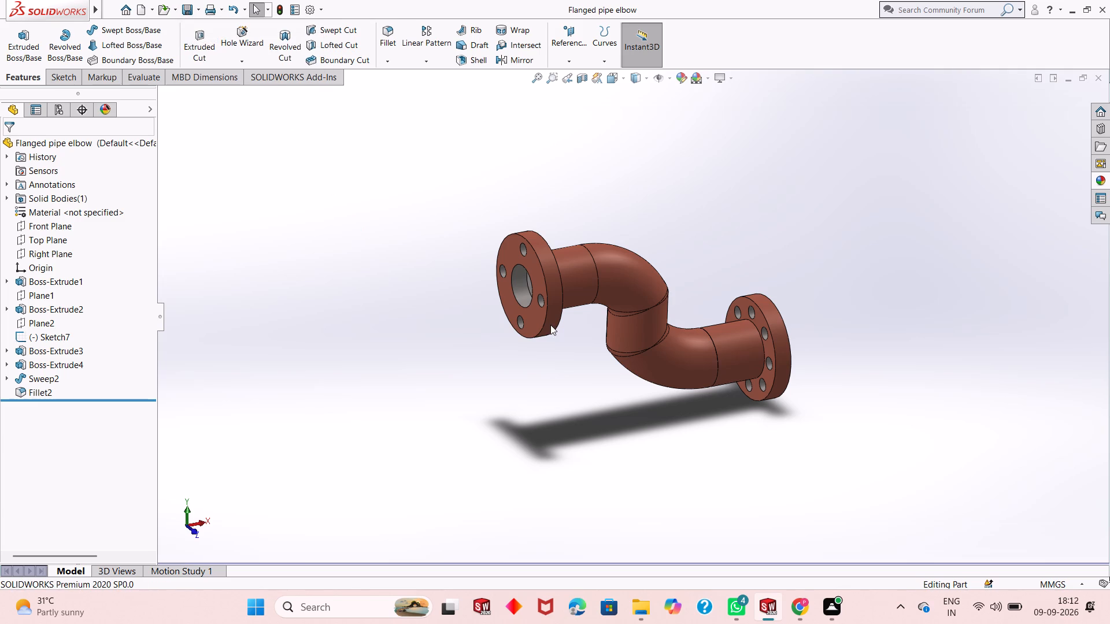
pyautogui.click(543, 321)
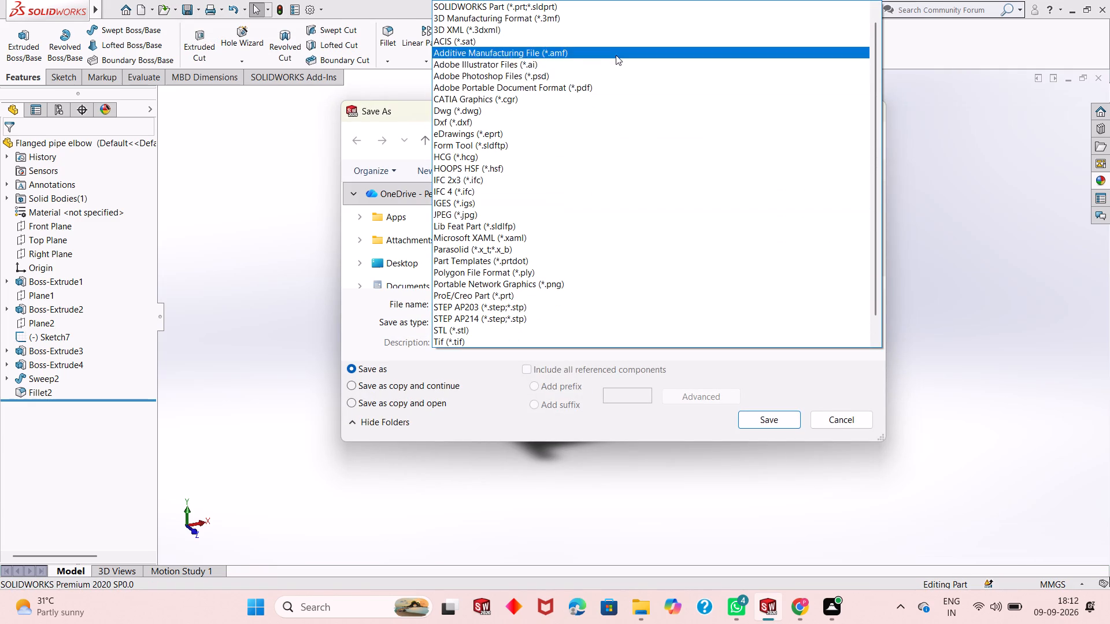
pyautogui.click(618, 84)
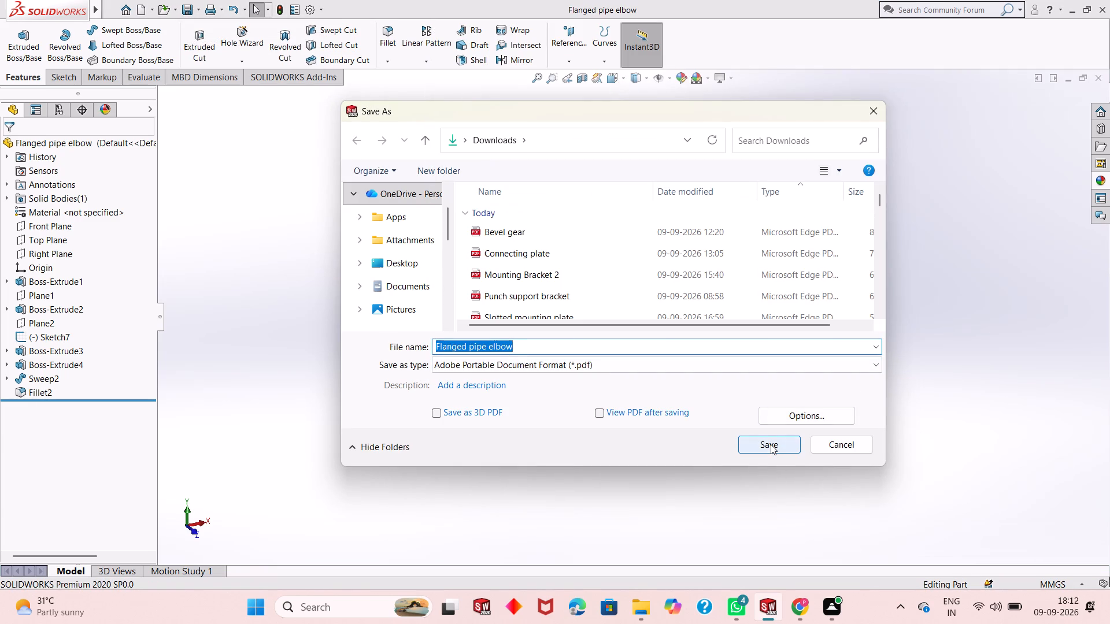
pyautogui.click(771, 444)
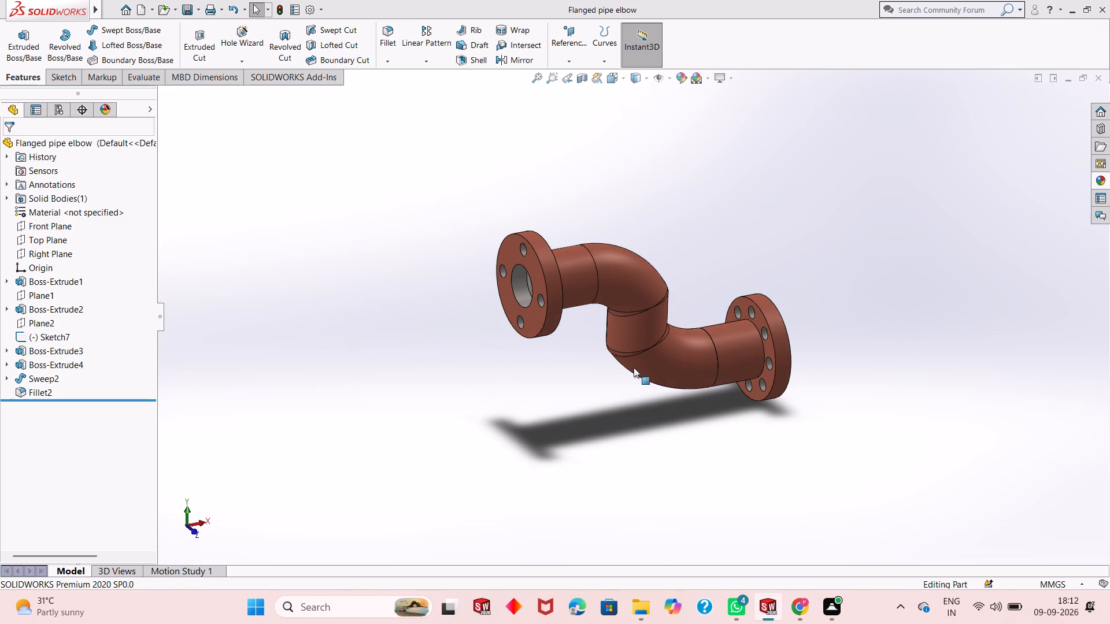